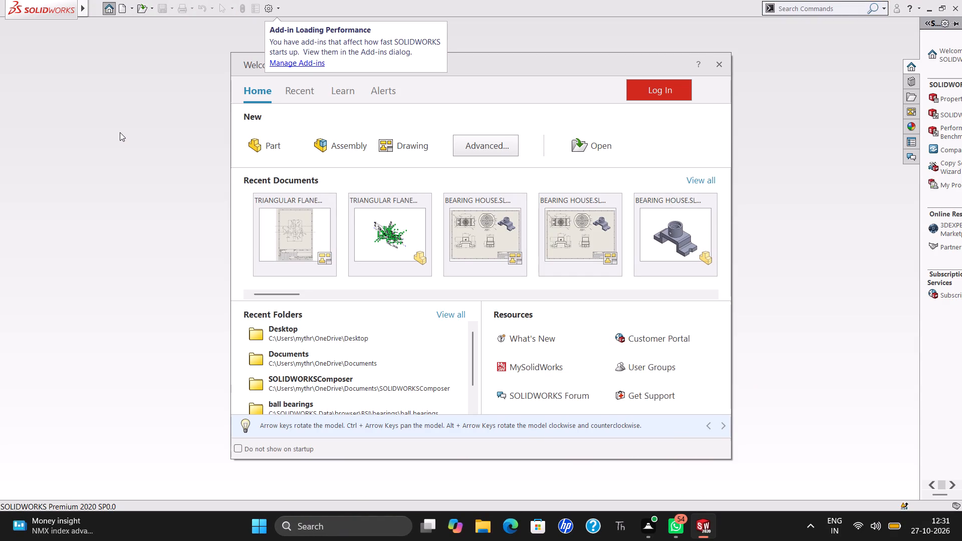
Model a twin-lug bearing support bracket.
Create a new part document.
click(273, 149)
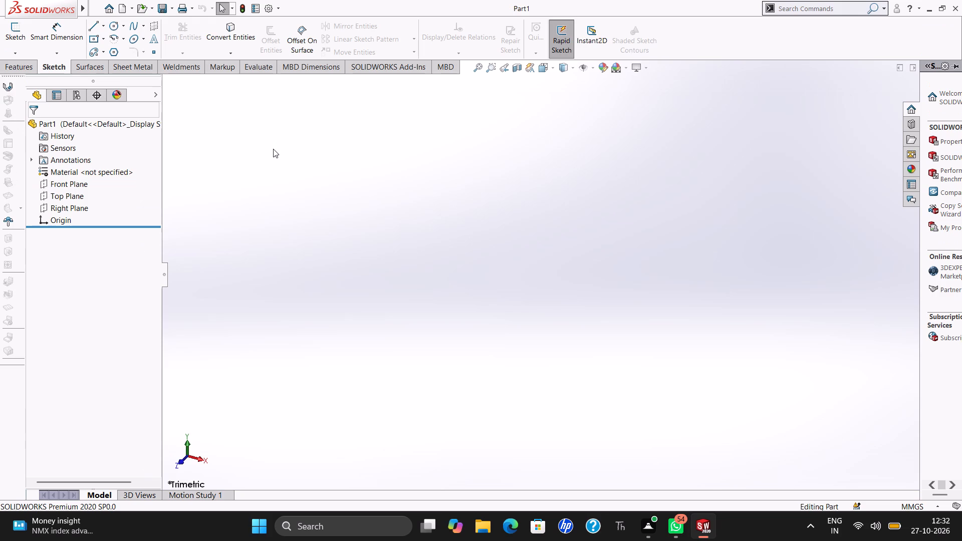
Sketch a center rectangle about 118 by 79 mm on the Top Plane, centred on the origin.
click(74, 201)
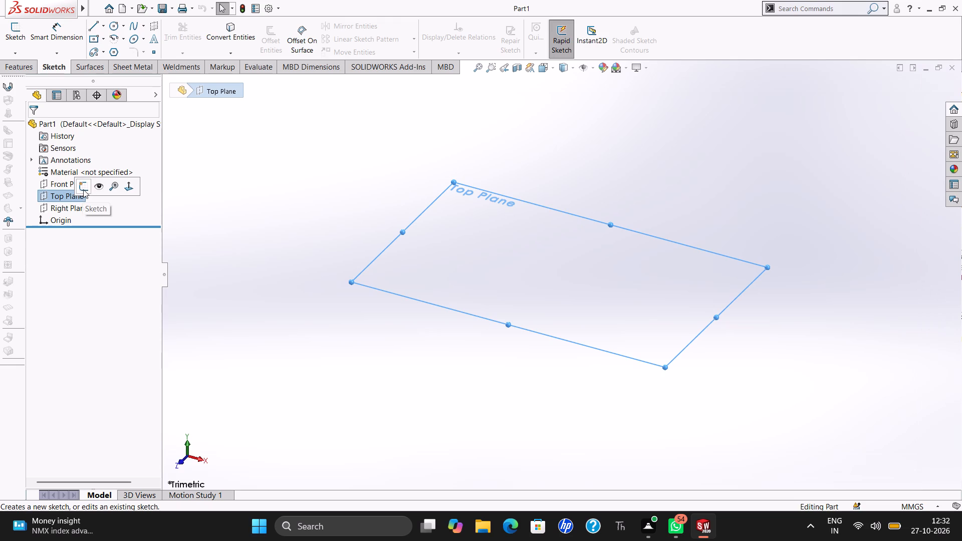
click(83, 189)
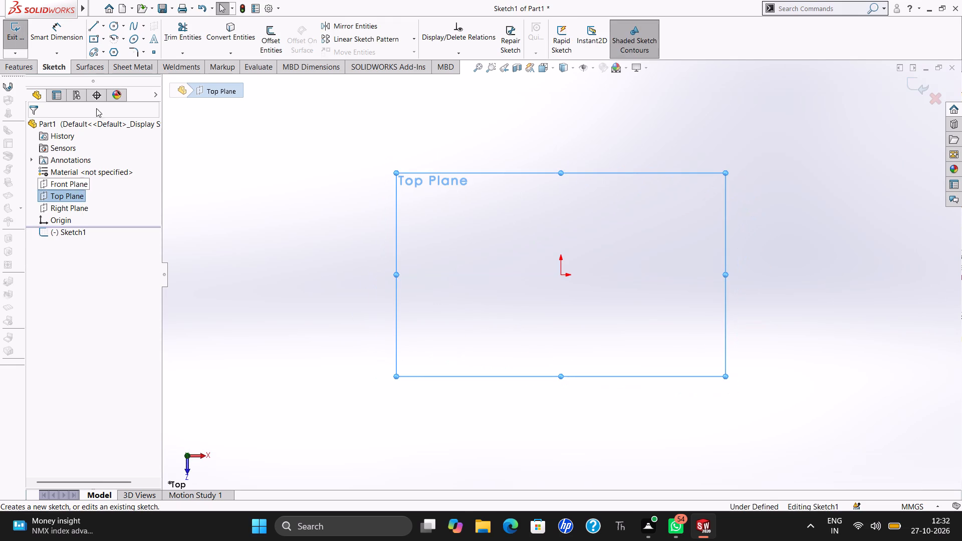
click(101, 38)
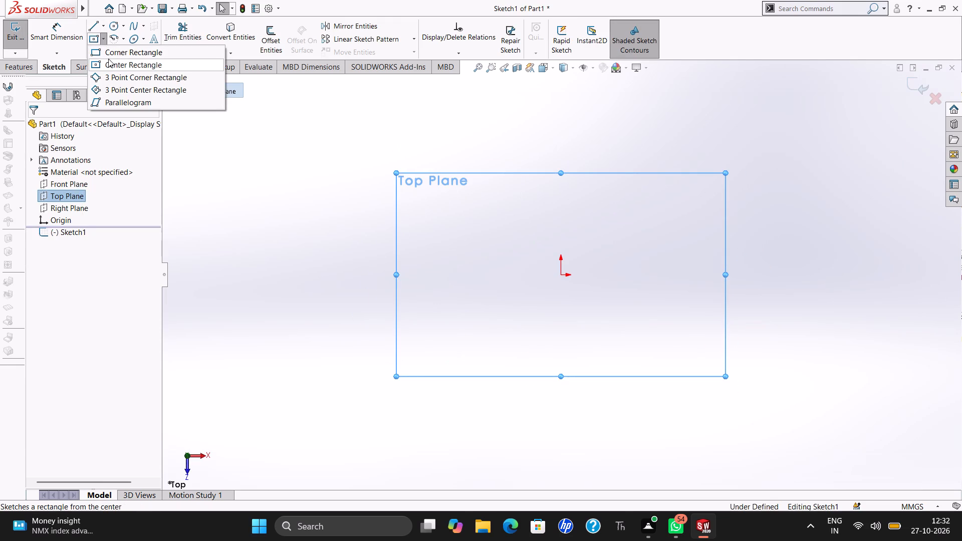
click(113, 56)
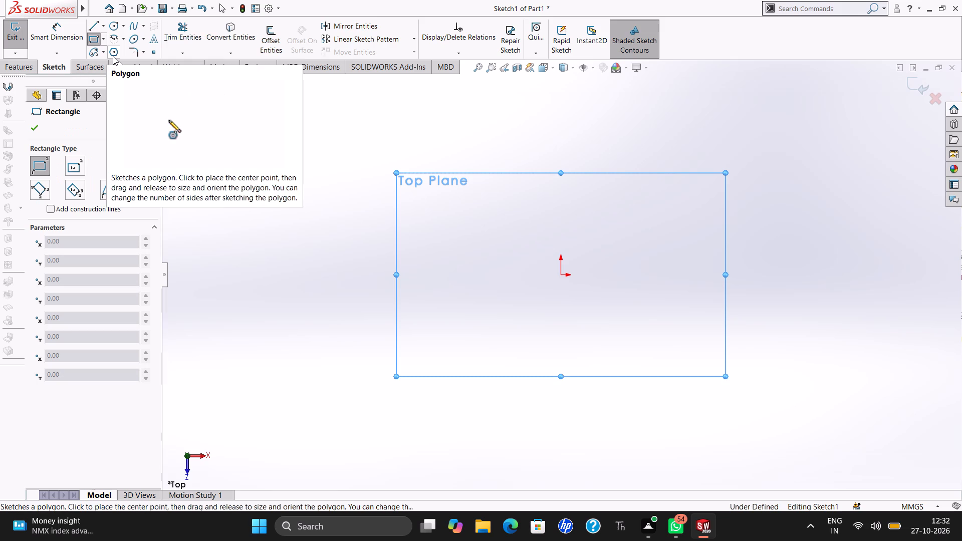
click(102, 41)
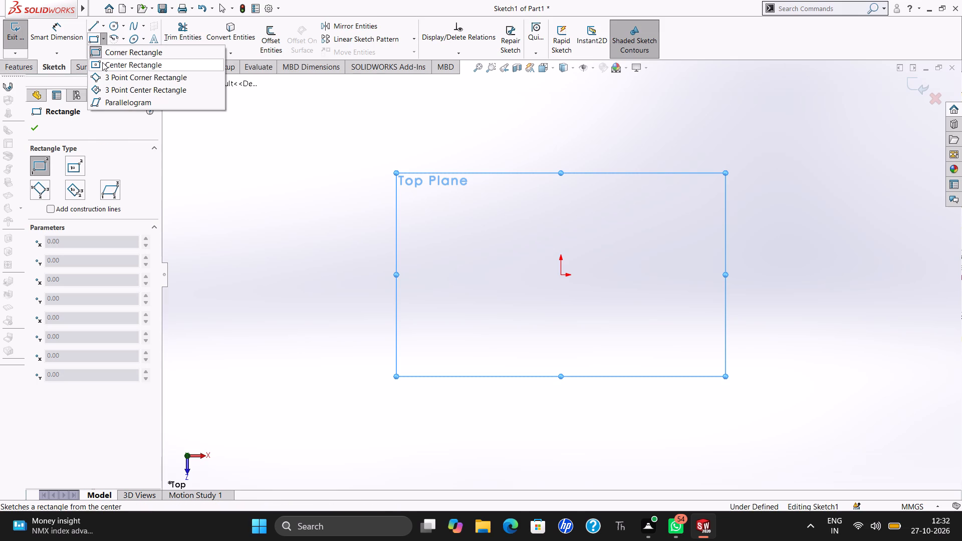
click(102, 62)
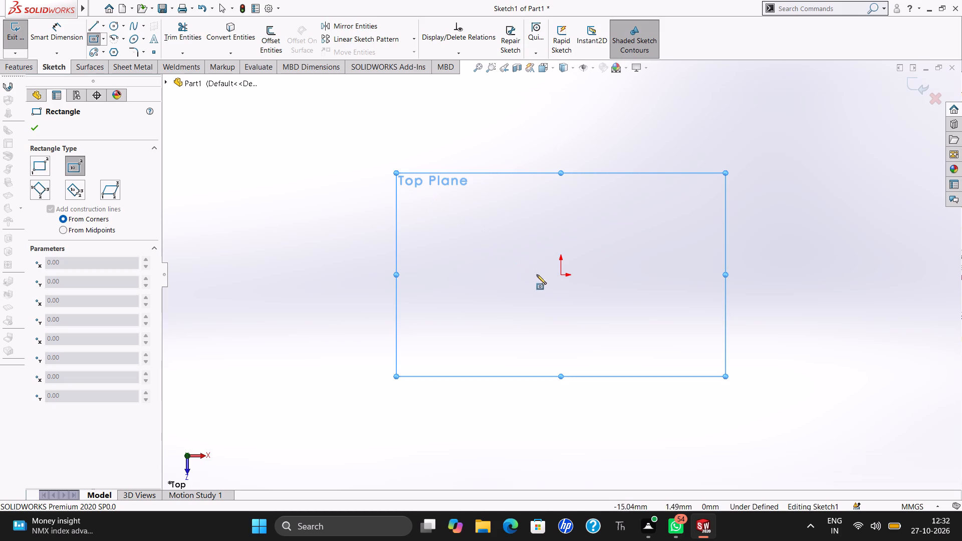
drag(561, 276, 575, 278)
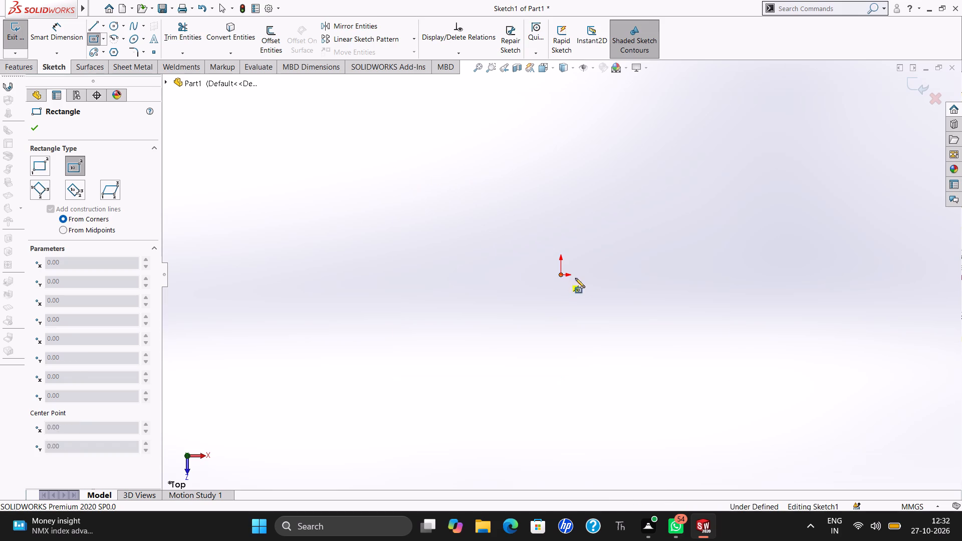
drag(575, 278, 670, 336)
click(670, 336)
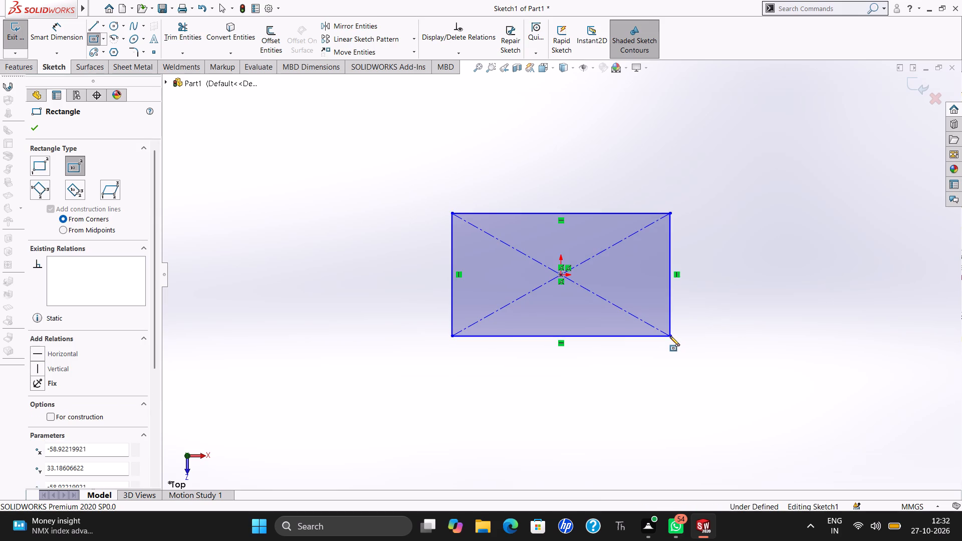
key(Escape)
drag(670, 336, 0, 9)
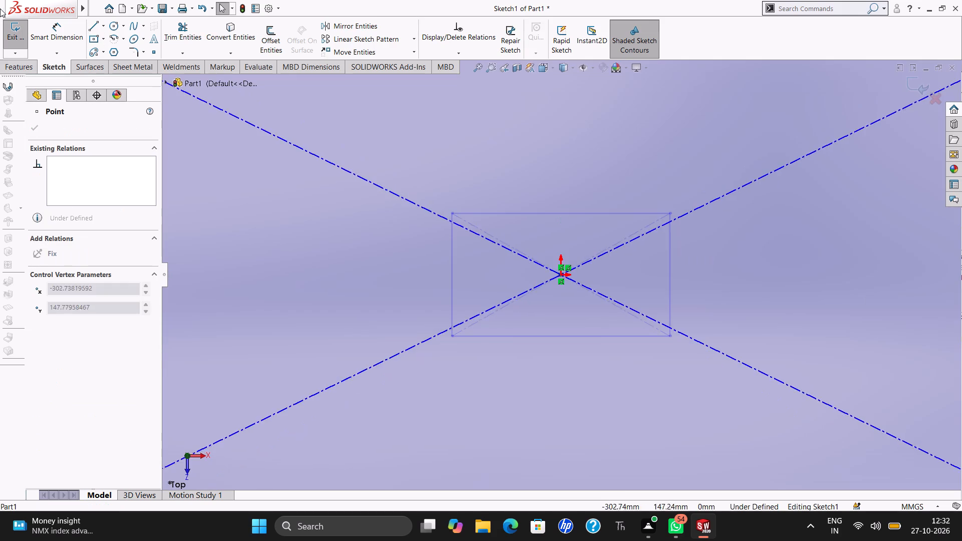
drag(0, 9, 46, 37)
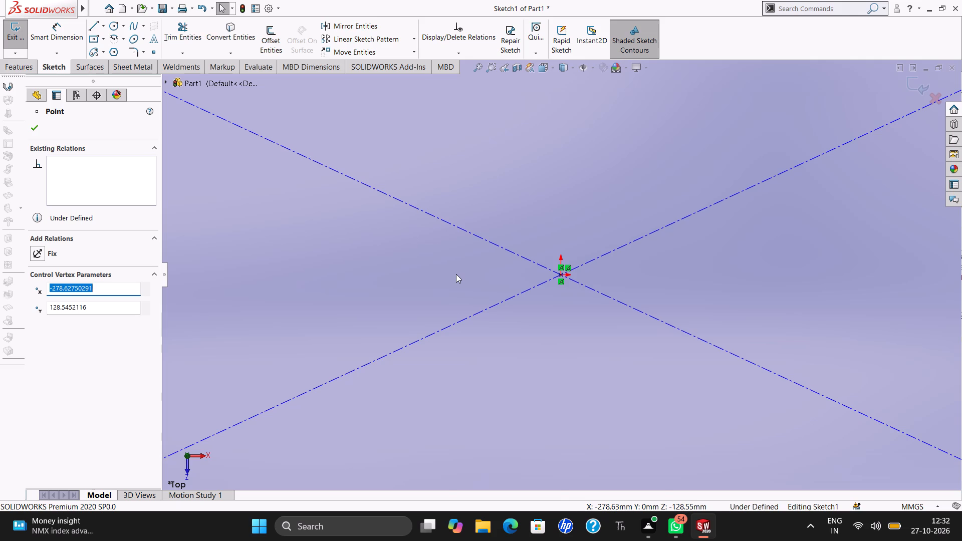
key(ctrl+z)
Dimension the rectangle to 140 mm wide and 82 mm high, and close the sketch.
click(53, 34)
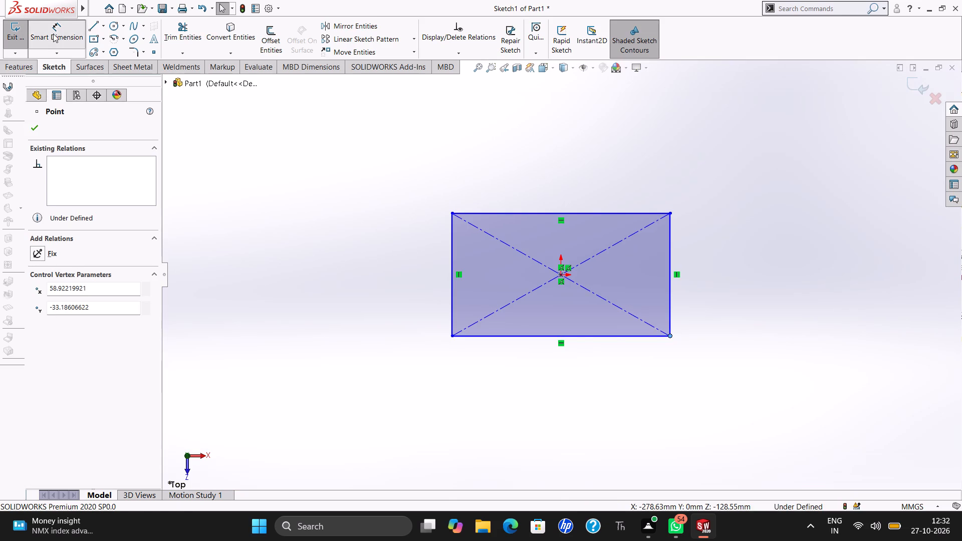
drag(494, 338, 500, 345)
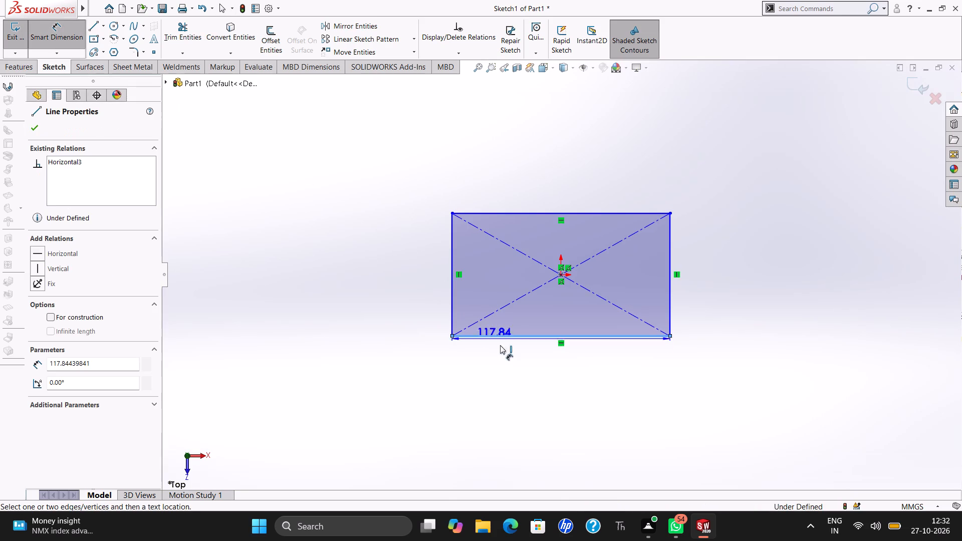
drag(500, 345, 556, 372)
click(556, 372)
text(140)
key(Return)
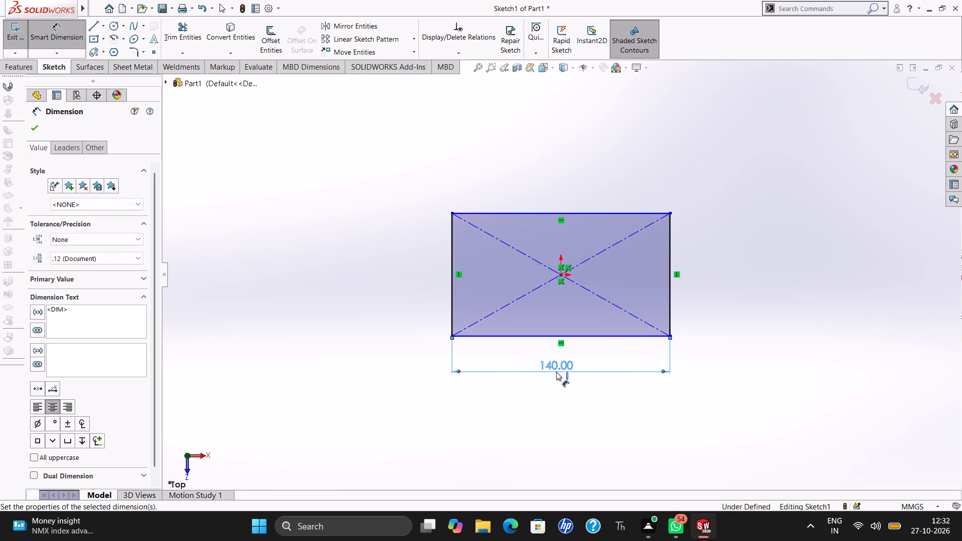
drag(451, 303, 426, 302)
click(426, 302)
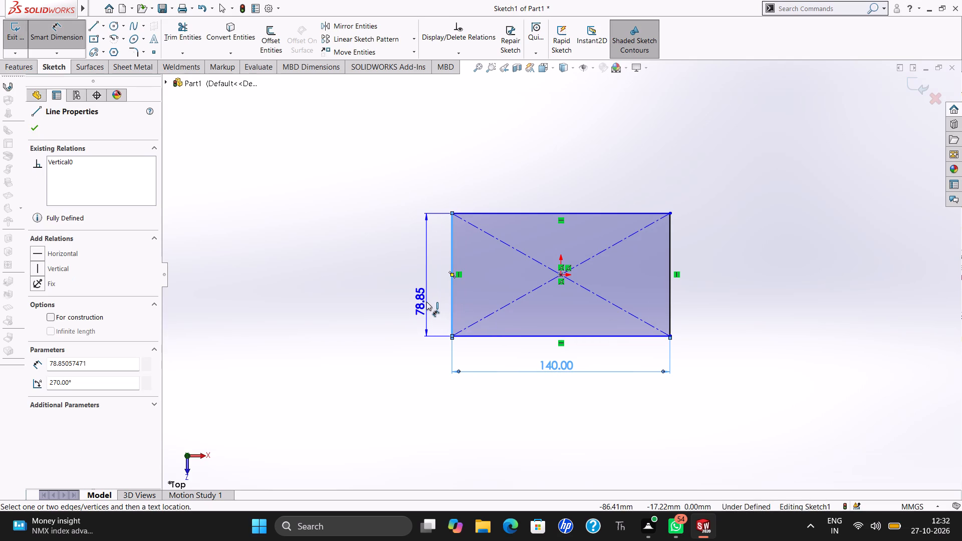
text(82)
key(Return)
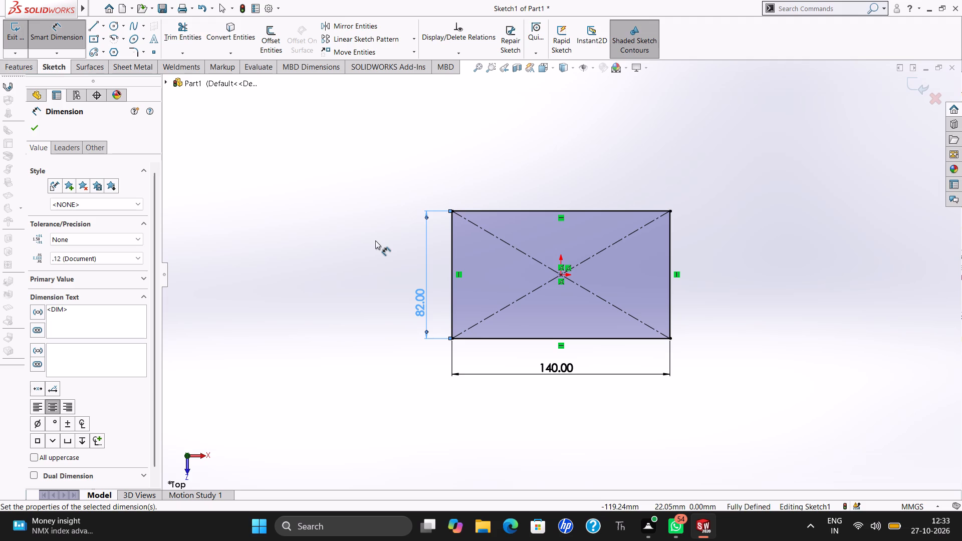
click(913, 83)
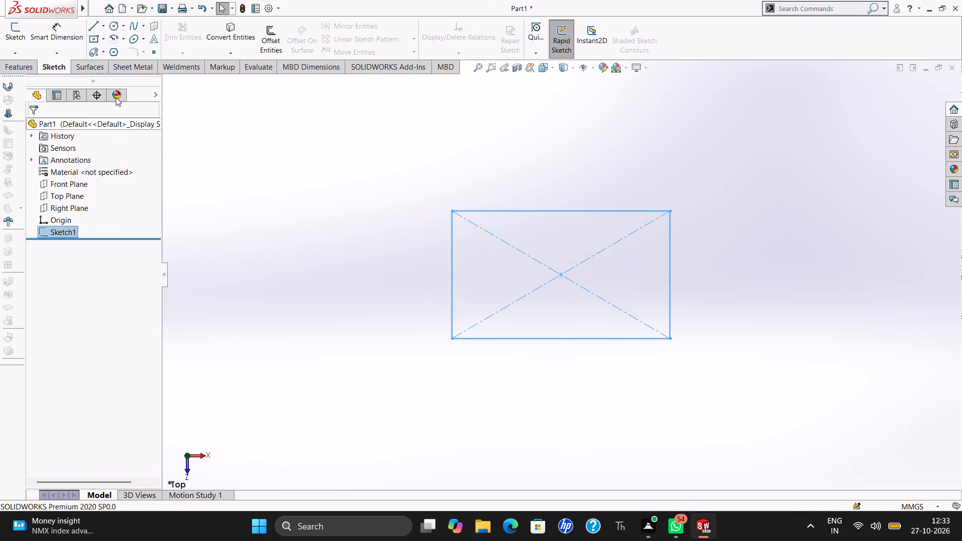
Extrude the rectangle as a boss using the Mid Plane end condition with a depth of 15 mm.
drag(34, 58, 24, 64)
click(24, 64)
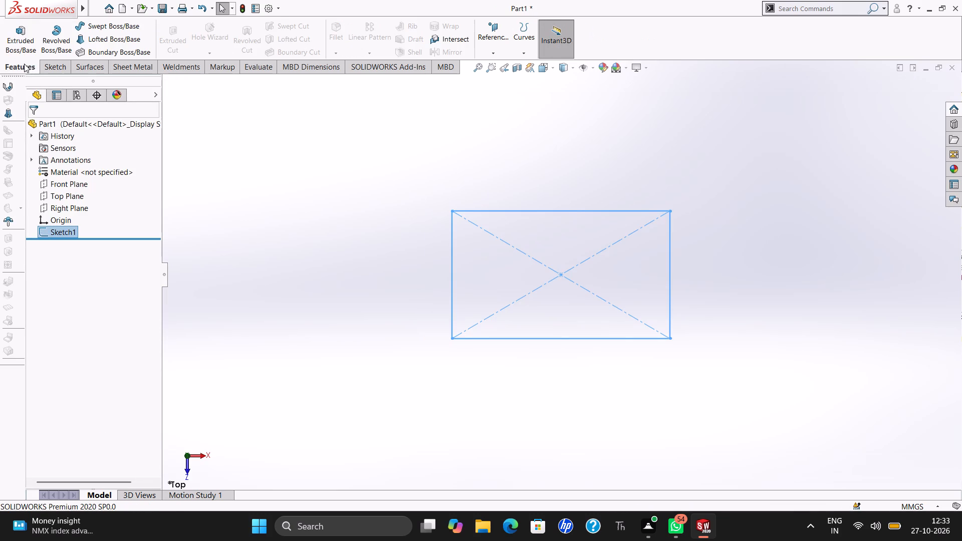
click(18, 36)
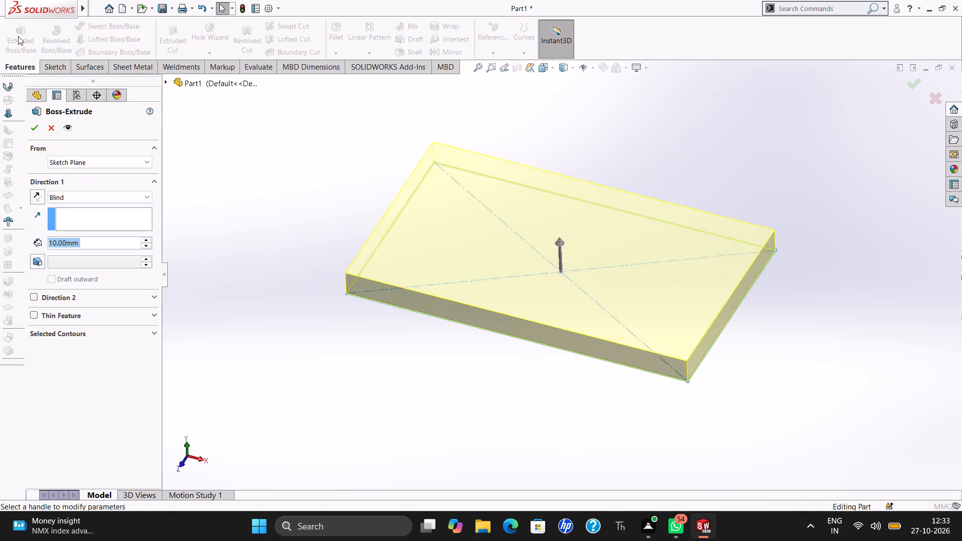
click(64, 196)
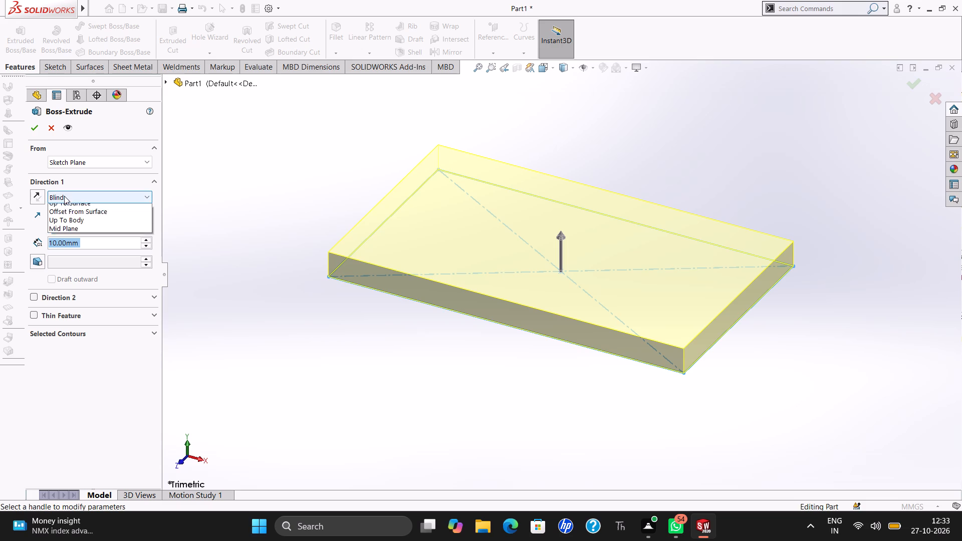
click(61, 251)
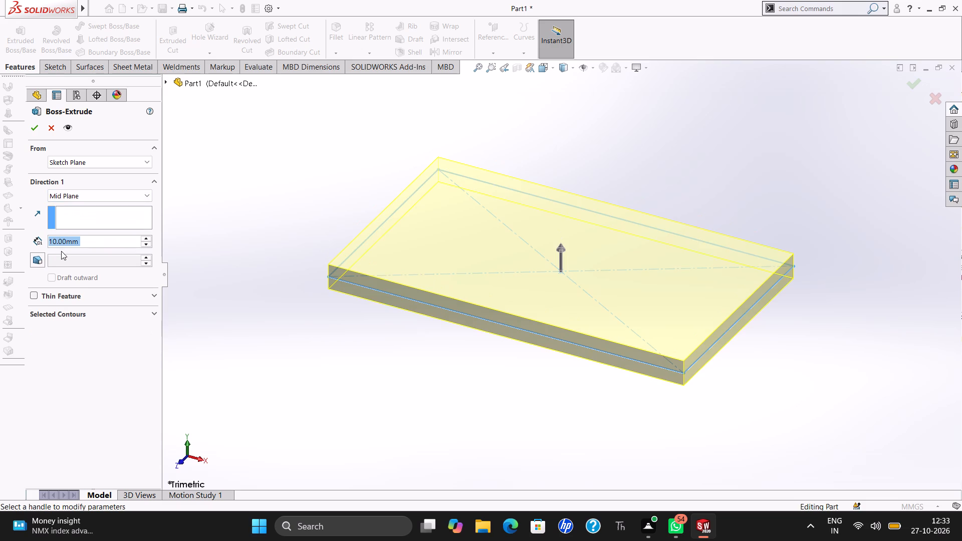
text(15)
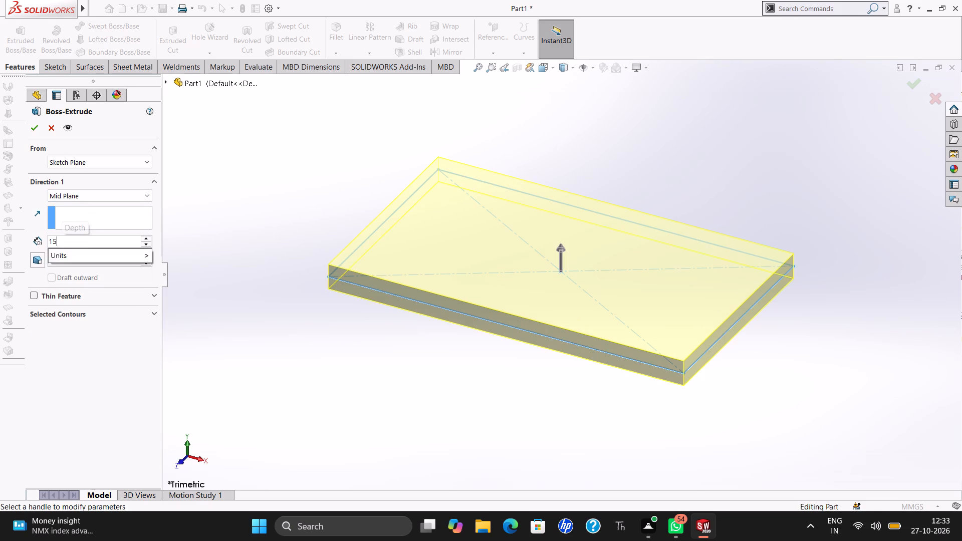
key(Return)
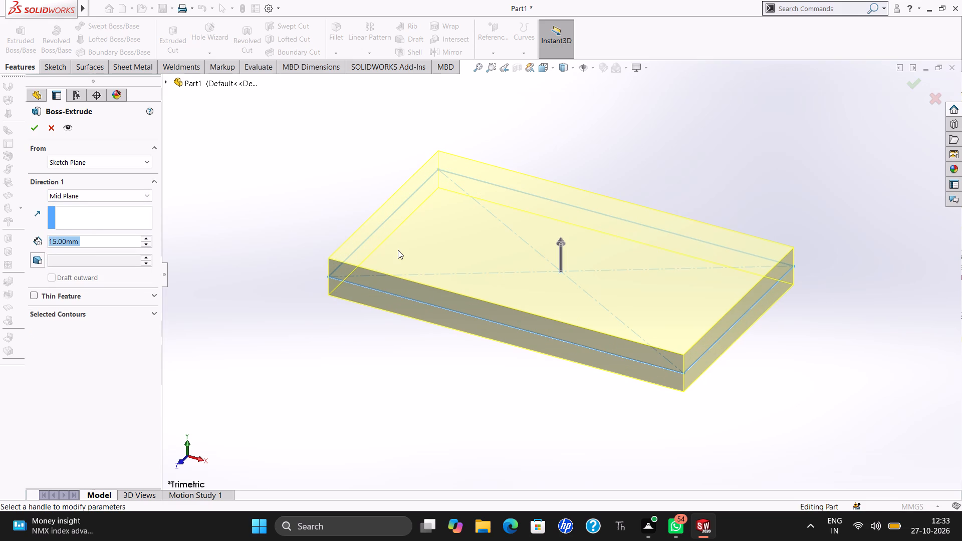
click(35, 131)
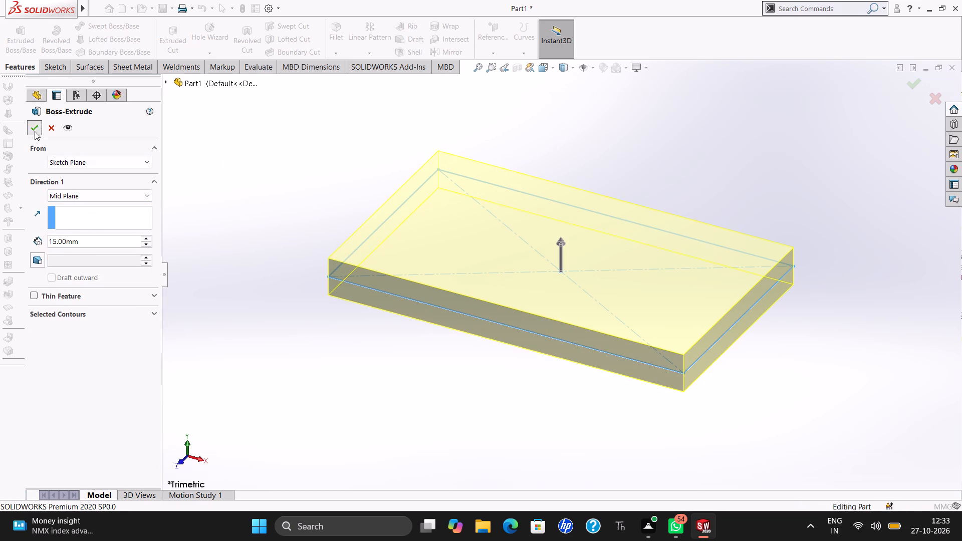
On the block's top face, sketch a corner rectangle about 16 mm wide along the short +X edge, spanning the full 82 mm.
click(538, 256)
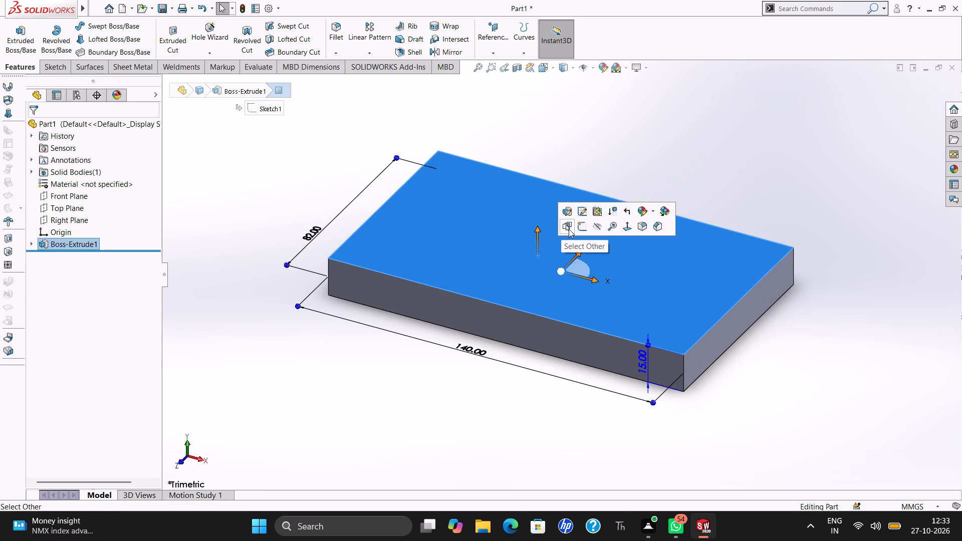
click(577, 223)
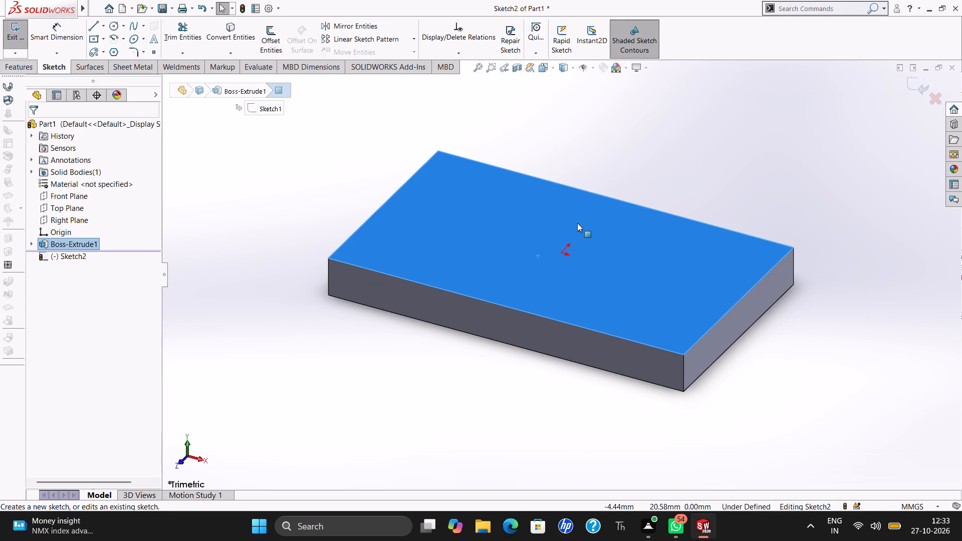
key(ctrl+8)
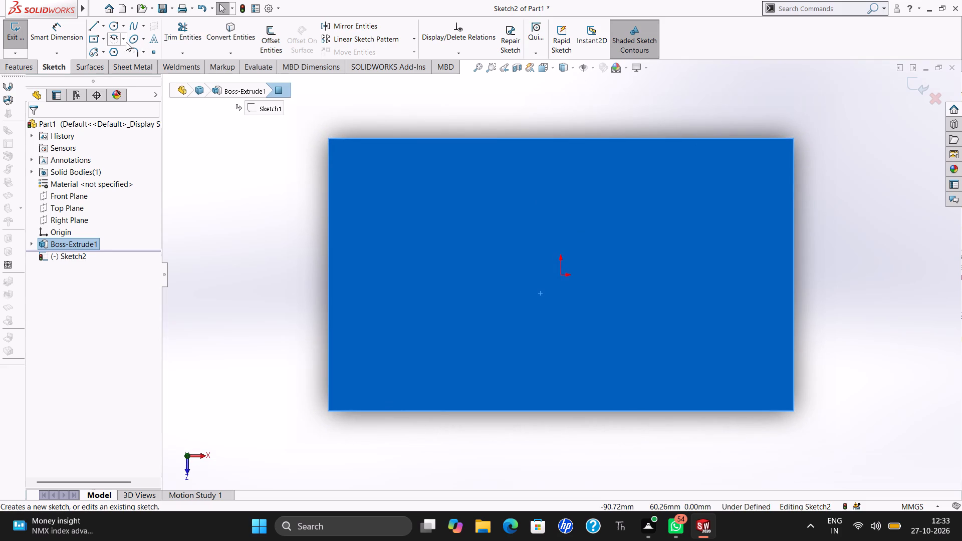
click(102, 40)
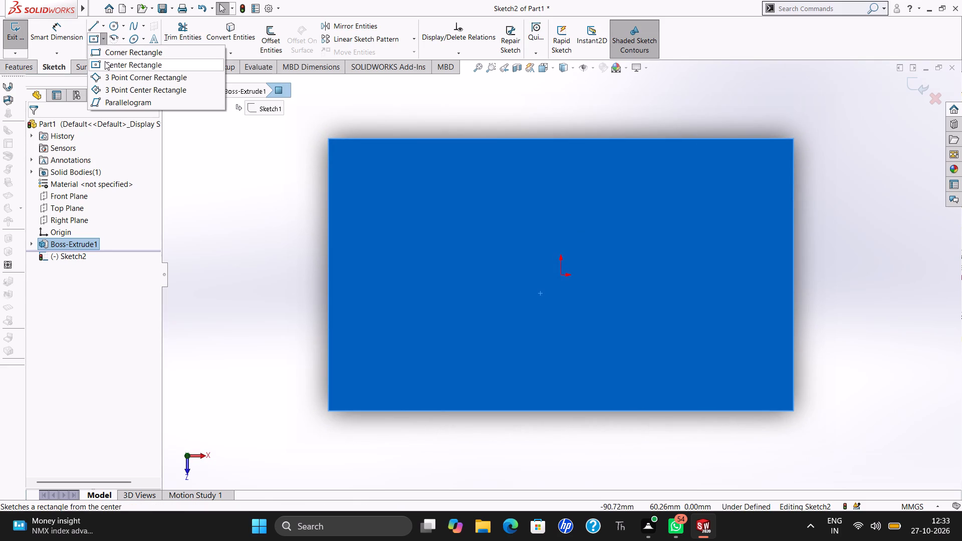
click(113, 52)
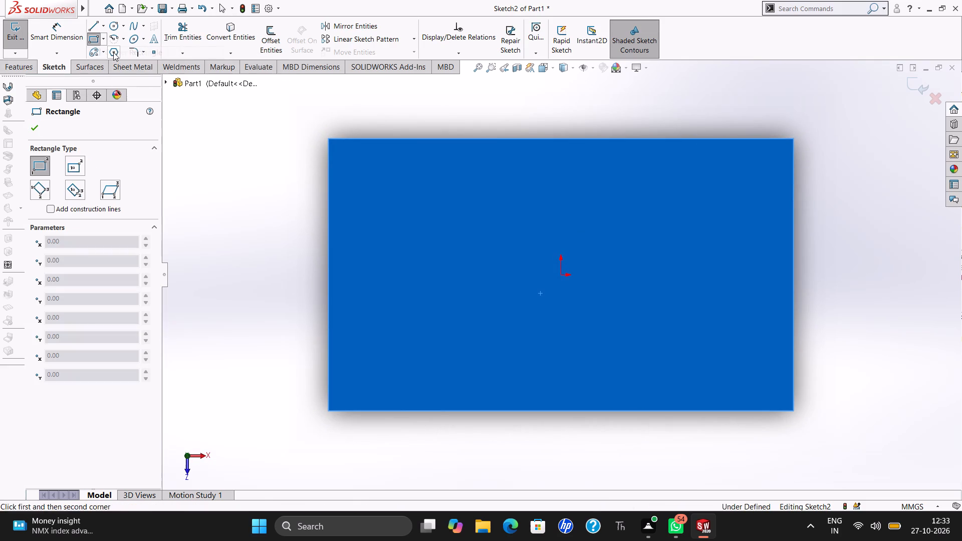
click(792, 138)
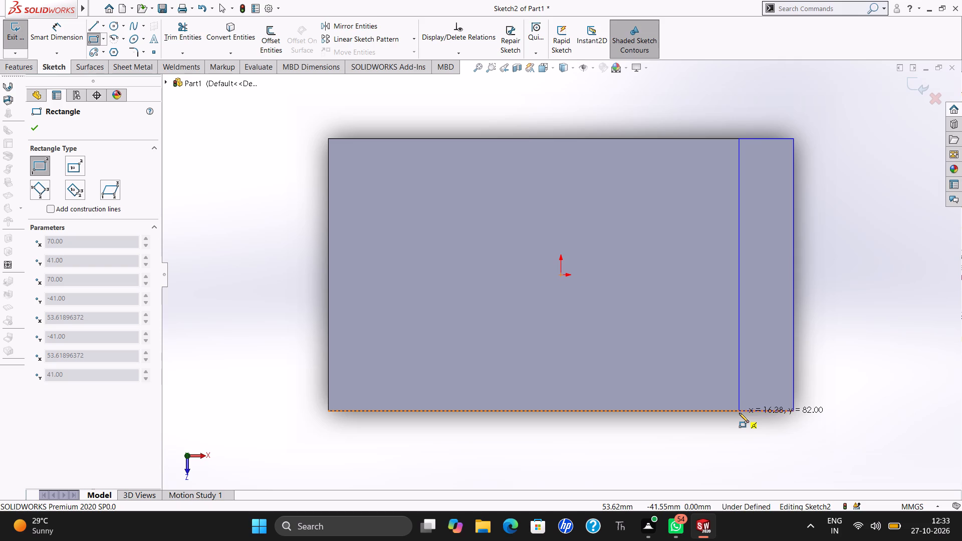
click(739, 413)
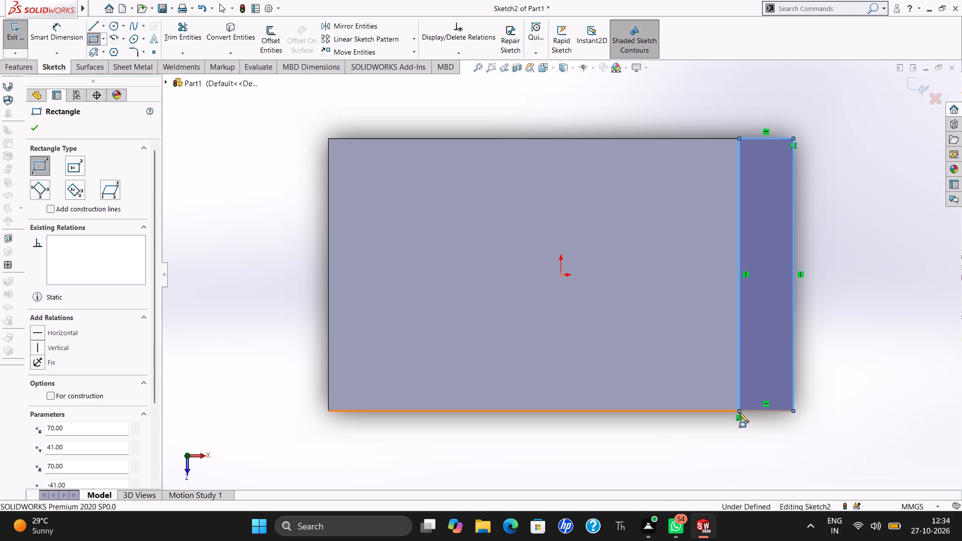
key(Escape)
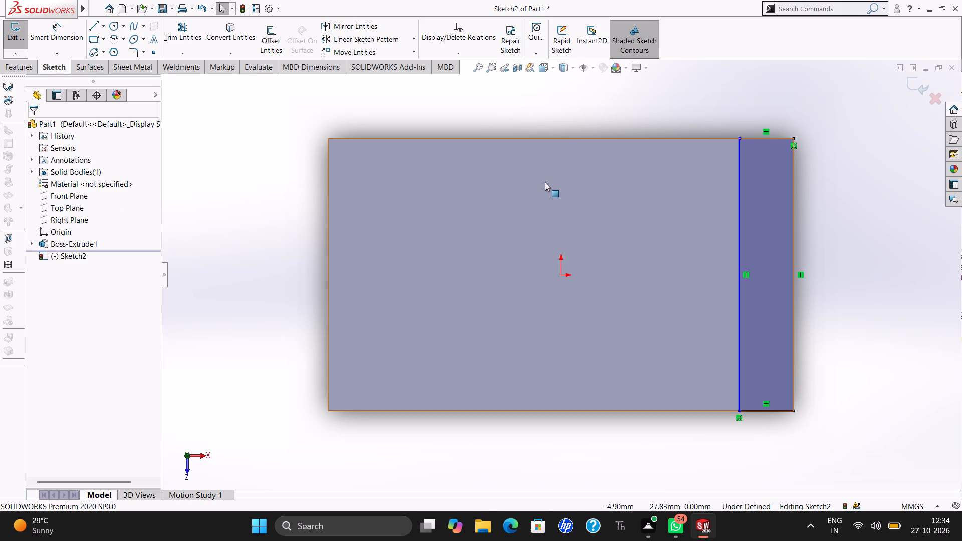
Dimension the edge strip's width to 18 mm and close the sketch.
click(65, 29)
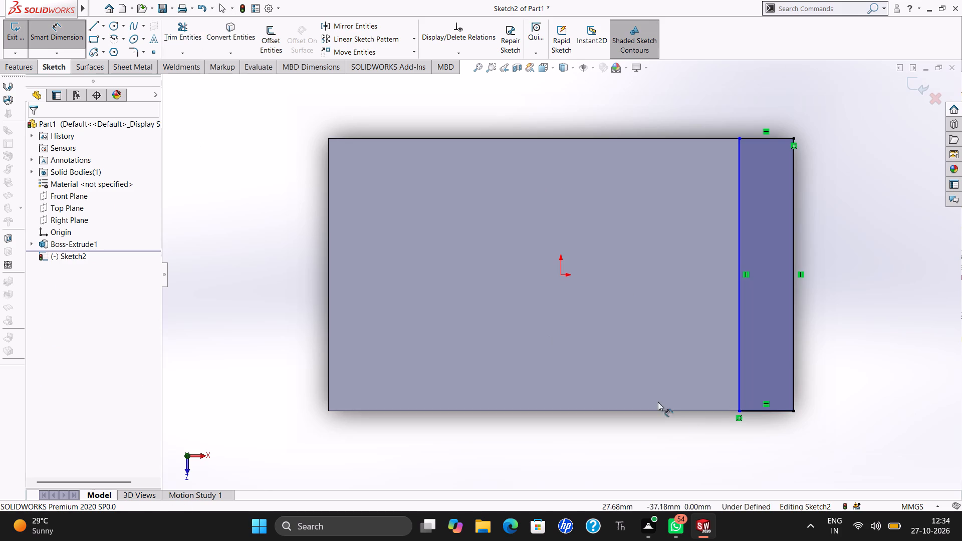
drag(756, 412, 759, 424)
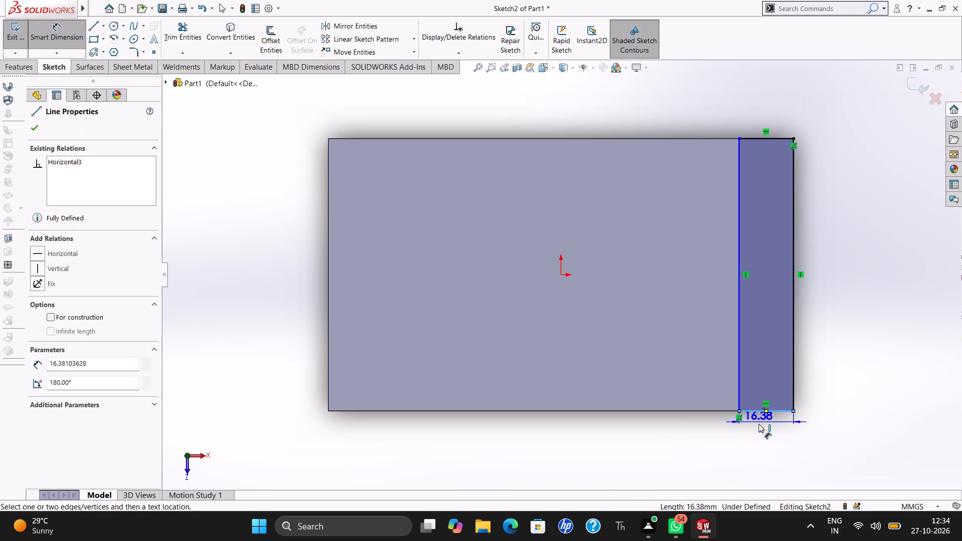
drag(759, 424, 759, 433)
click(759, 433)
text(18)
key(Return)
key(Escape)
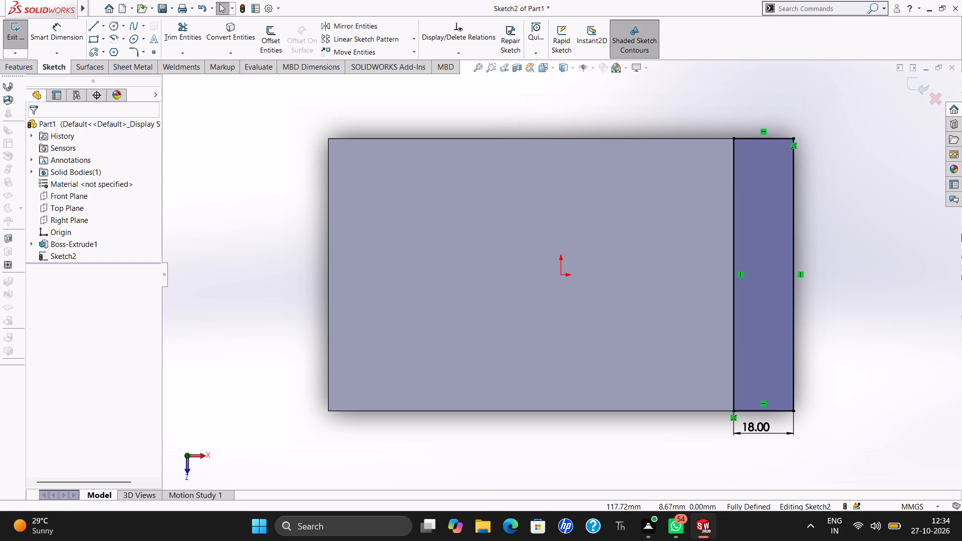
click(904, 83)
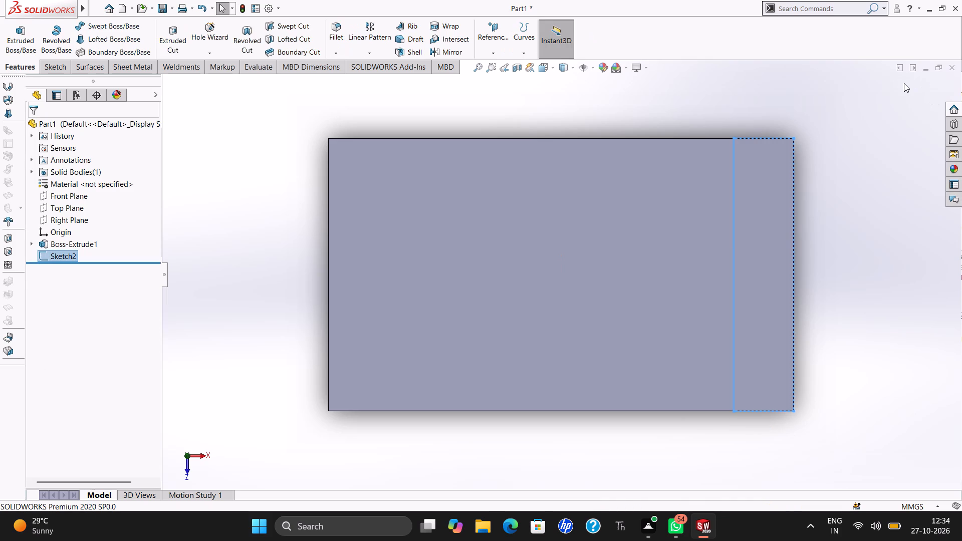
Start a boss extrusion of the 18 mm wide strip sketch on the block's top face.
key(ctrl+7)
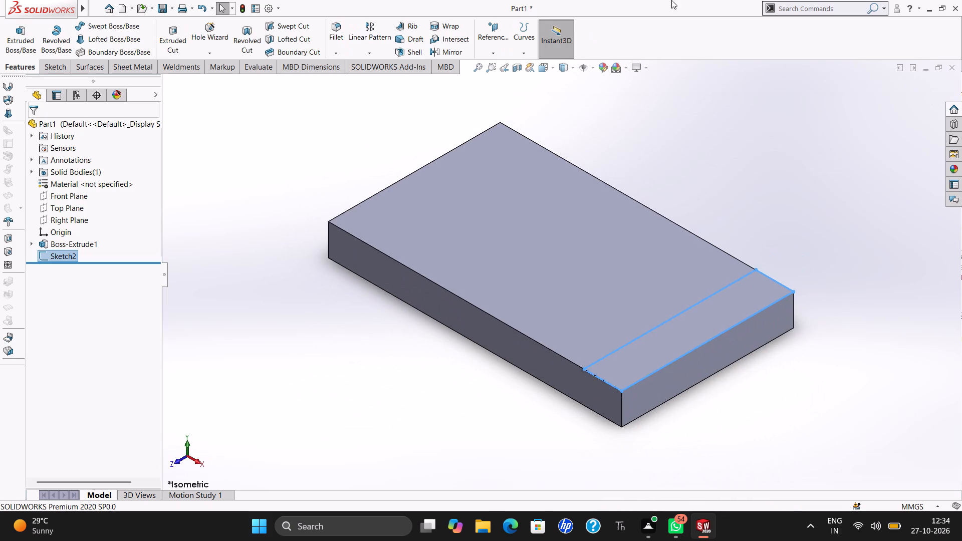
click(9, 27)
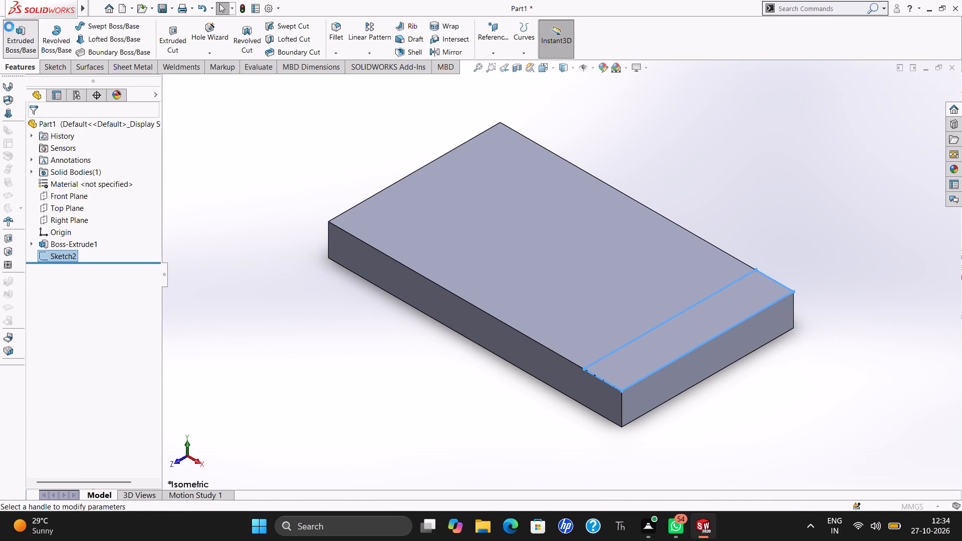
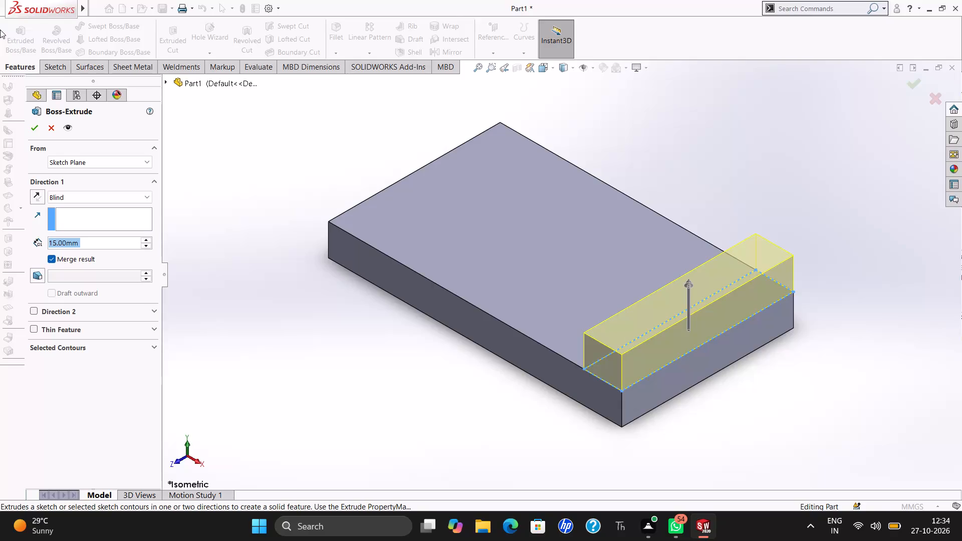
Extrude the 18 mm wide strip upward as a blind boss with a depth of 39 mm.
text(39)
key(Return)
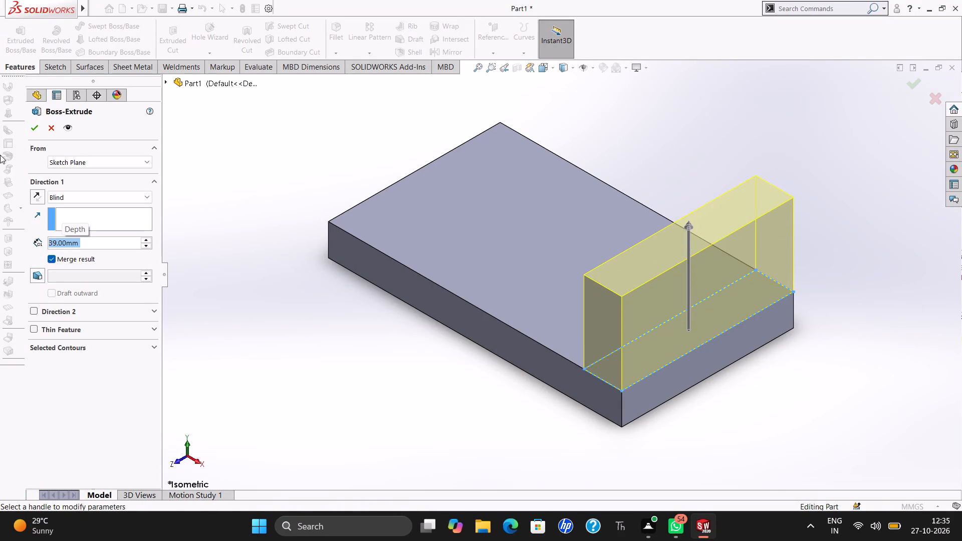
click(34, 127)
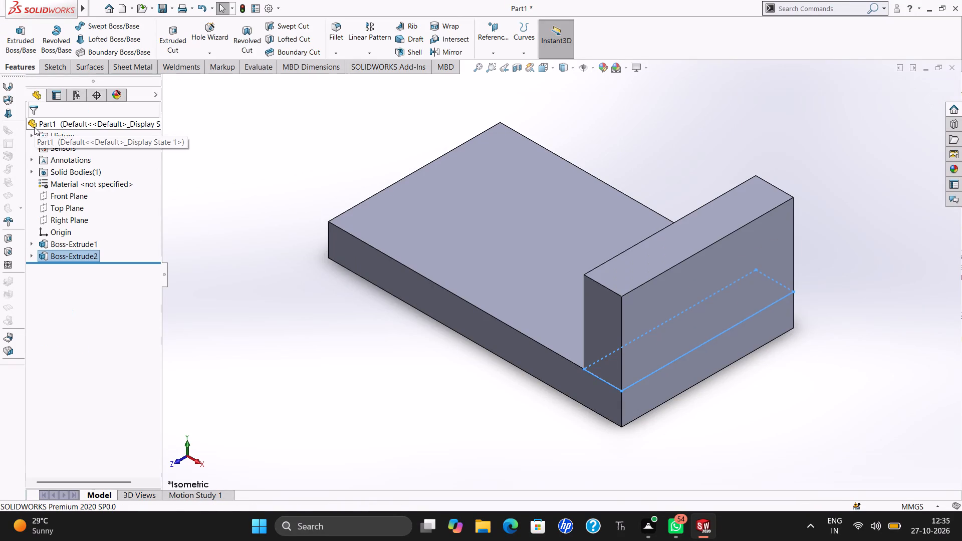
click(191, 195)
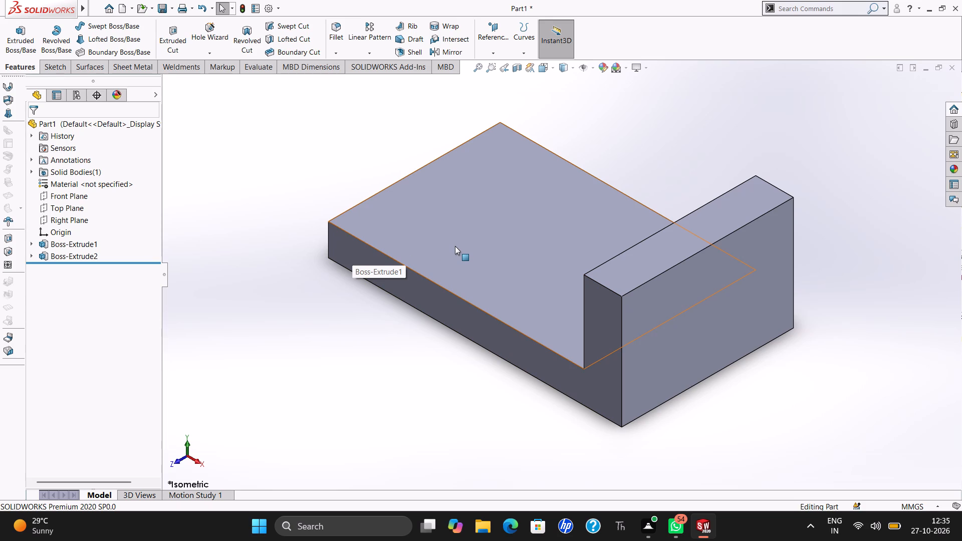
On the upright wall's inner face, sketch two concentric circles centred on the top edge's midpoint, with radii of 14 mm and 22 mm.
key(Right)
key(Right)
key(Right)
key(Right)
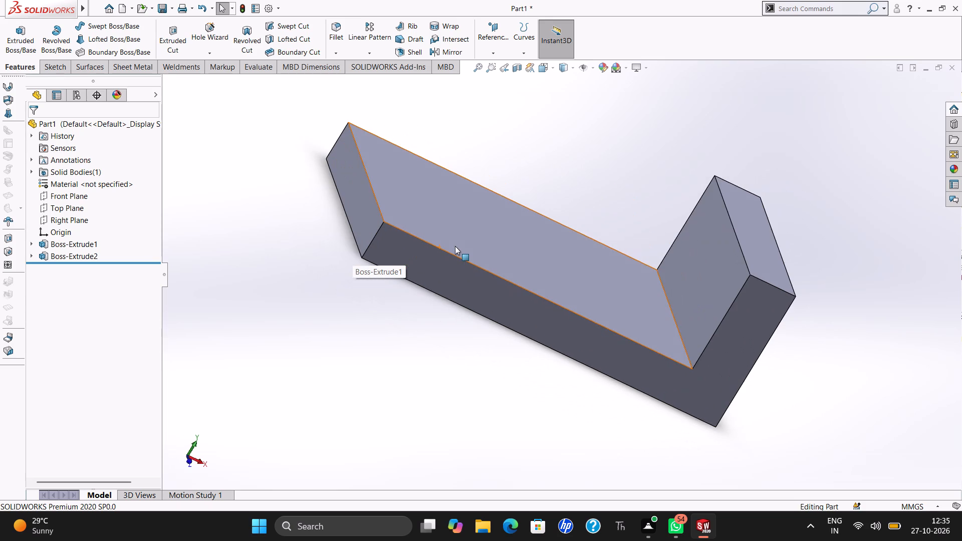
click(699, 276)
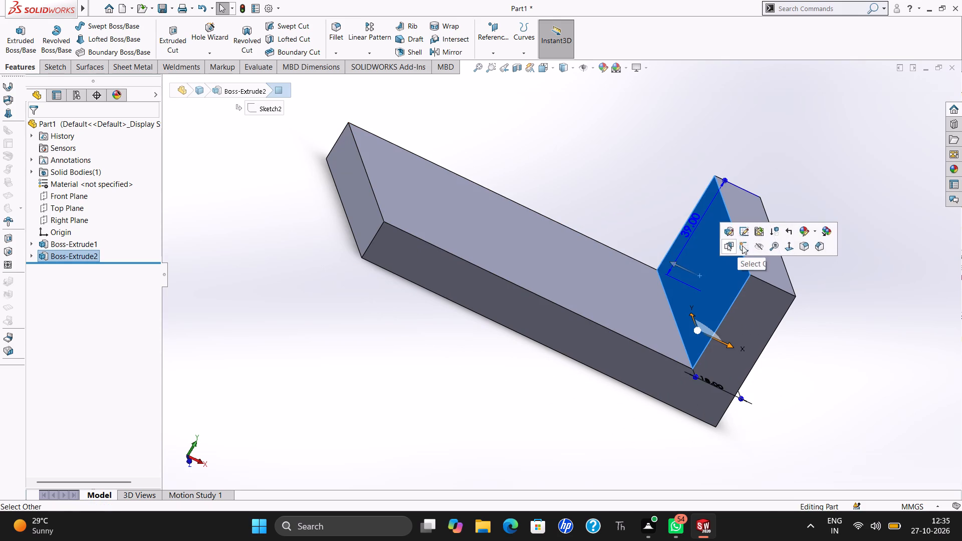
click(747, 242)
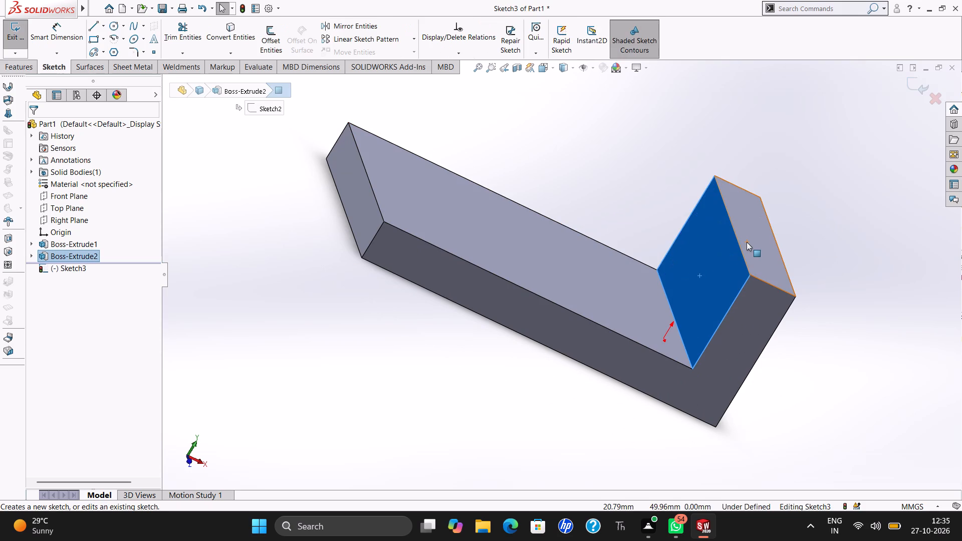
key(ctrl+8)
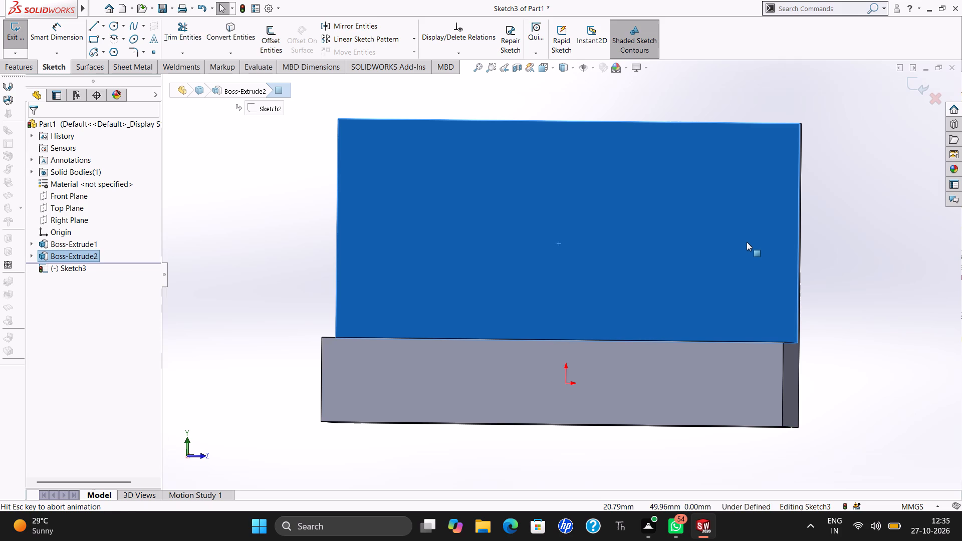
click(117, 30)
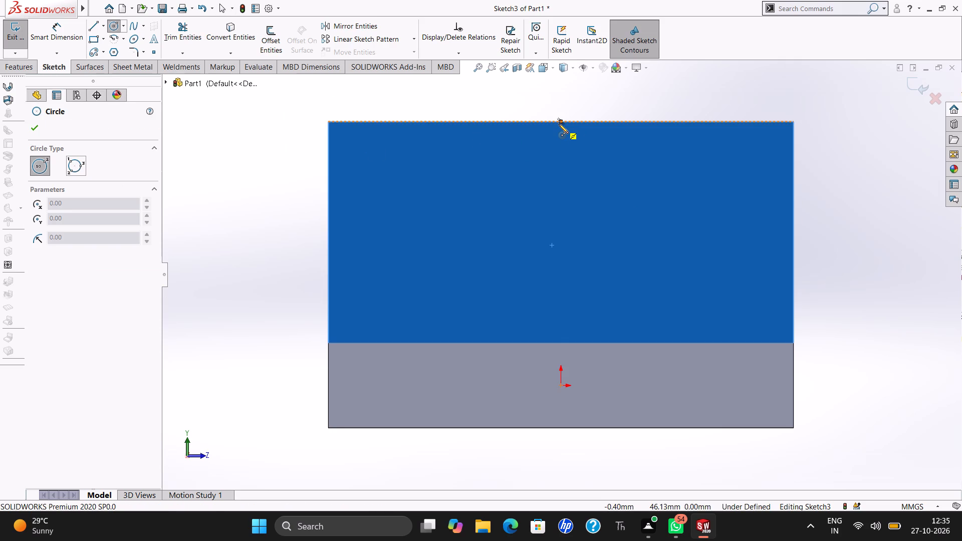
drag(561, 121, 596, 133)
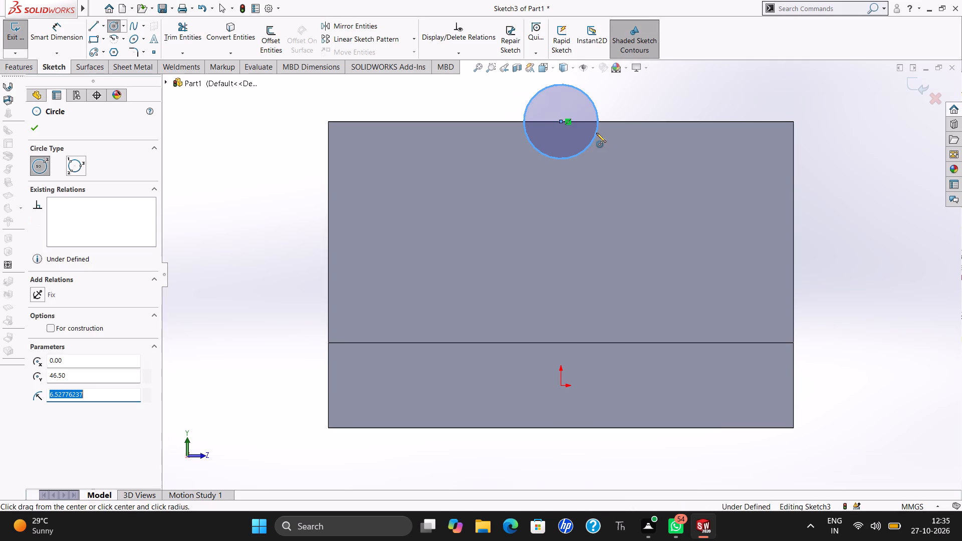
text(14)
key(Return)
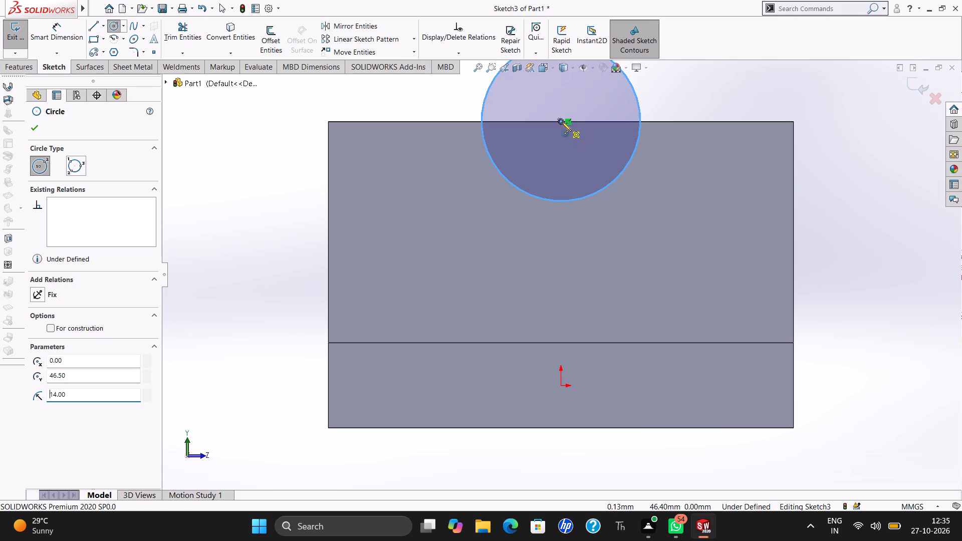
drag(561, 122, 653, 184)
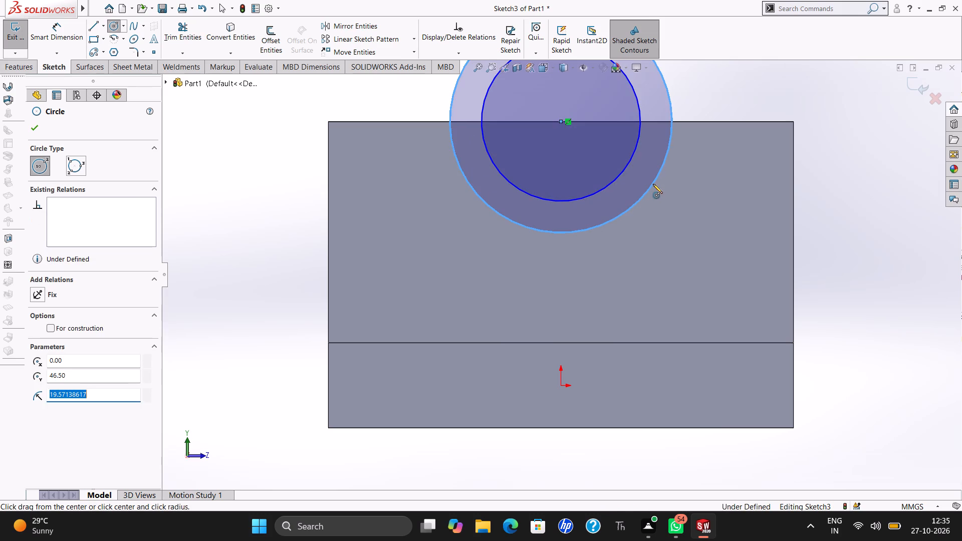
text(22)
key(Return)
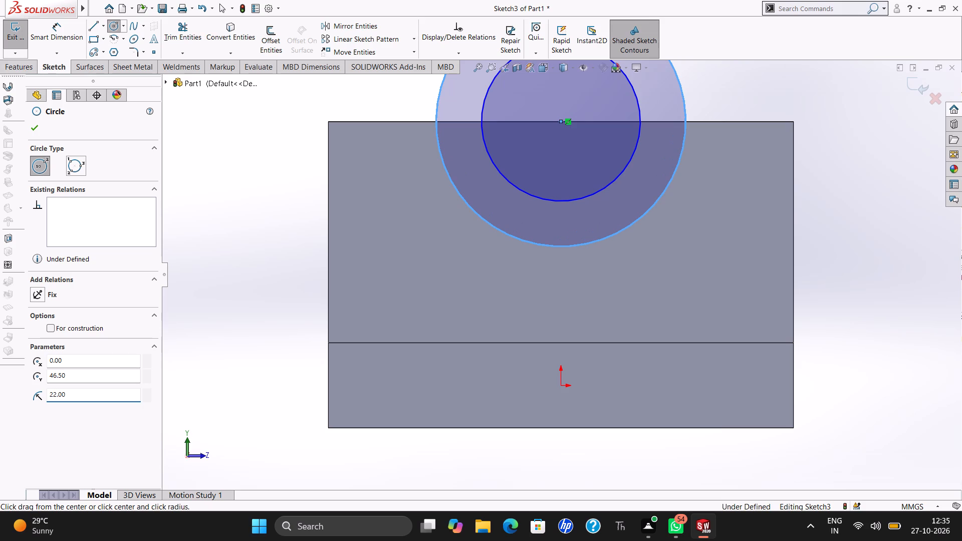
Draw a 44 mm horizontal line along the wall's top edge, spanning the outer circle's diameter.
click(98, 25)
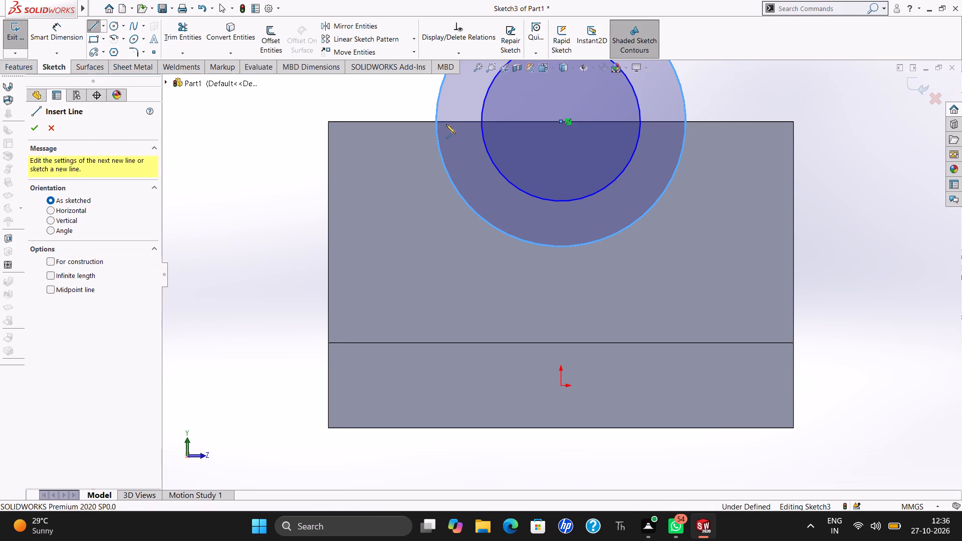
drag(436, 121, 684, 123)
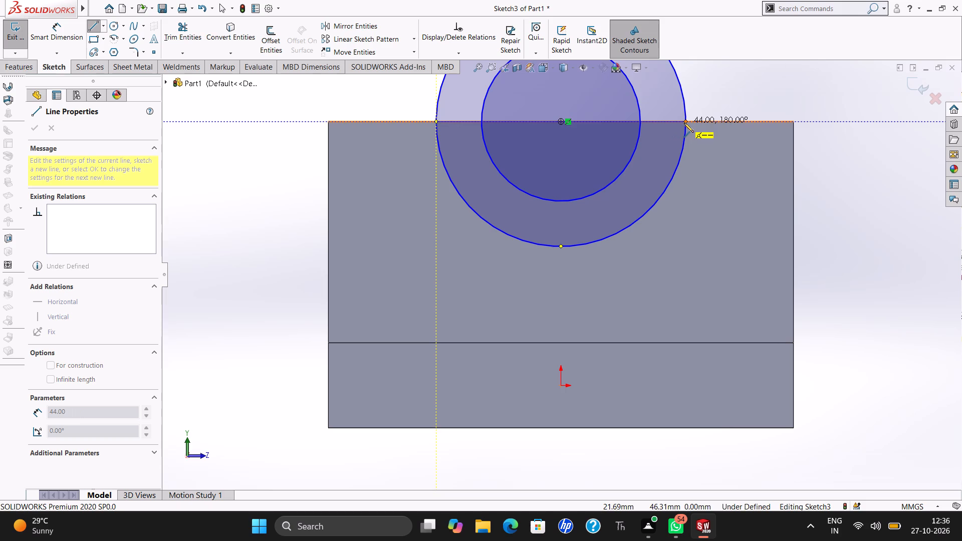
drag(684, 123, 685, 122)
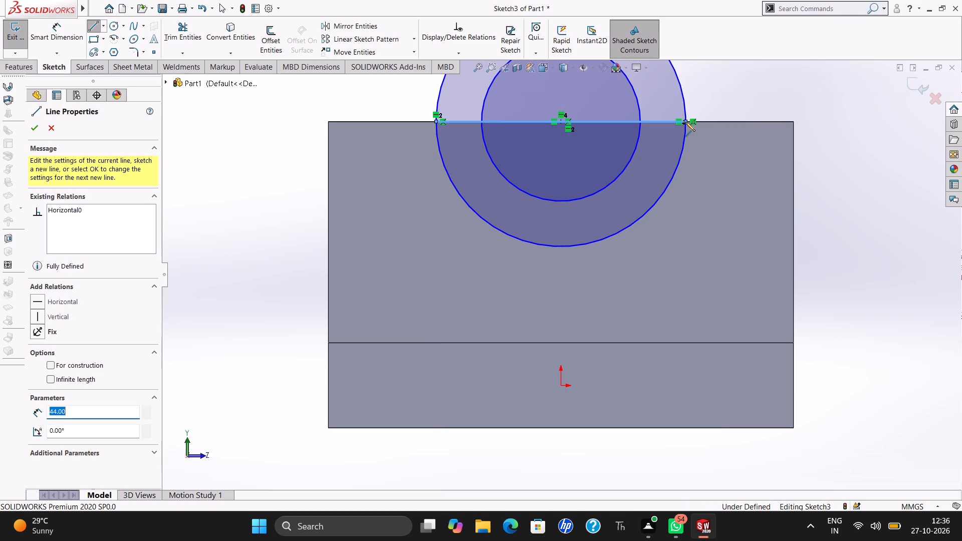
click(685, 122)
key(Escape)
key(Escape)
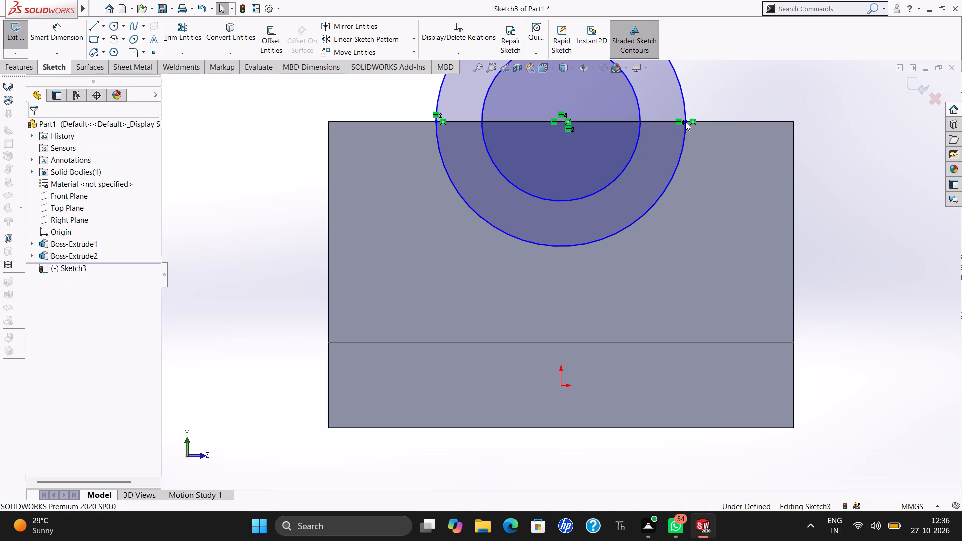
Trim away the upper halves of both circles above the wall's top edge using Power trim.
click(196, 26)
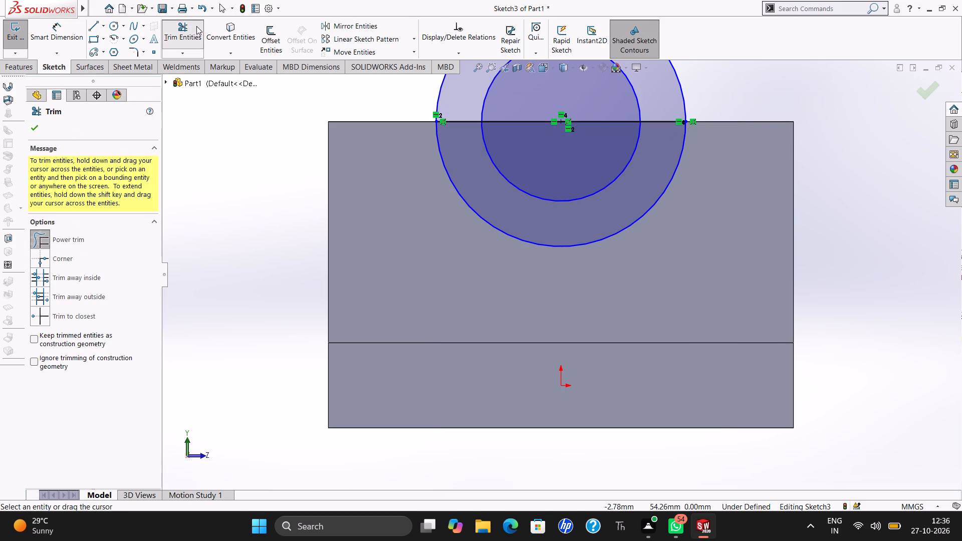
drag(733, 94, 560, 107)
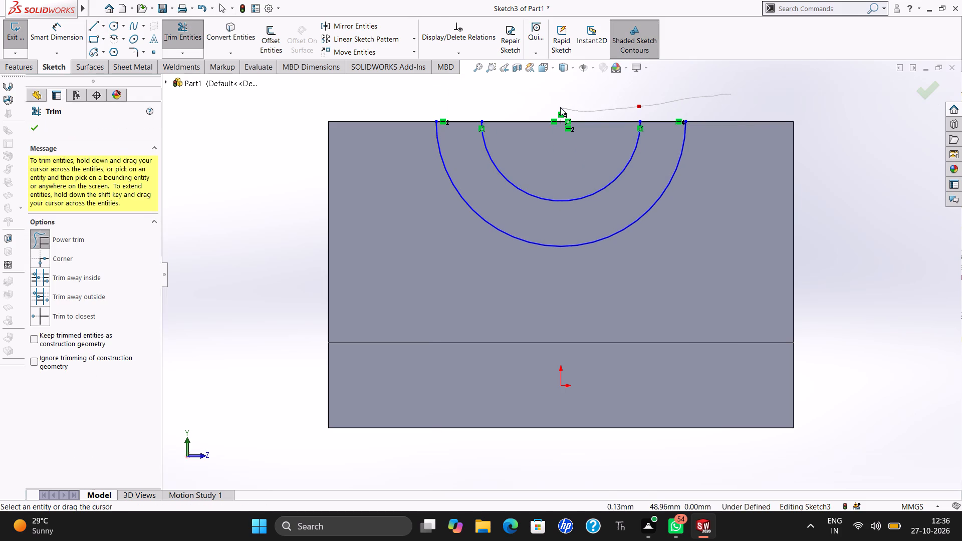
drag(560, 107, 480, 103)
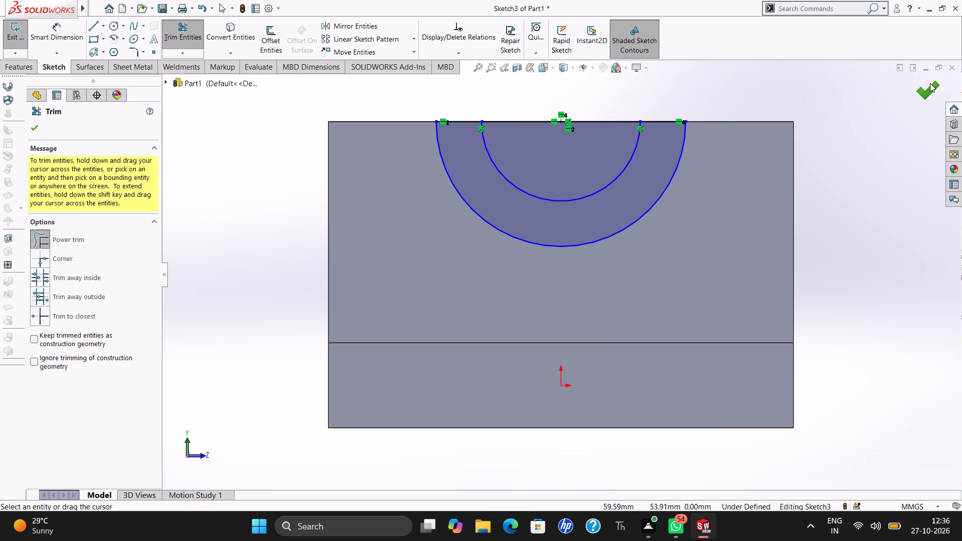
click(930, 83)
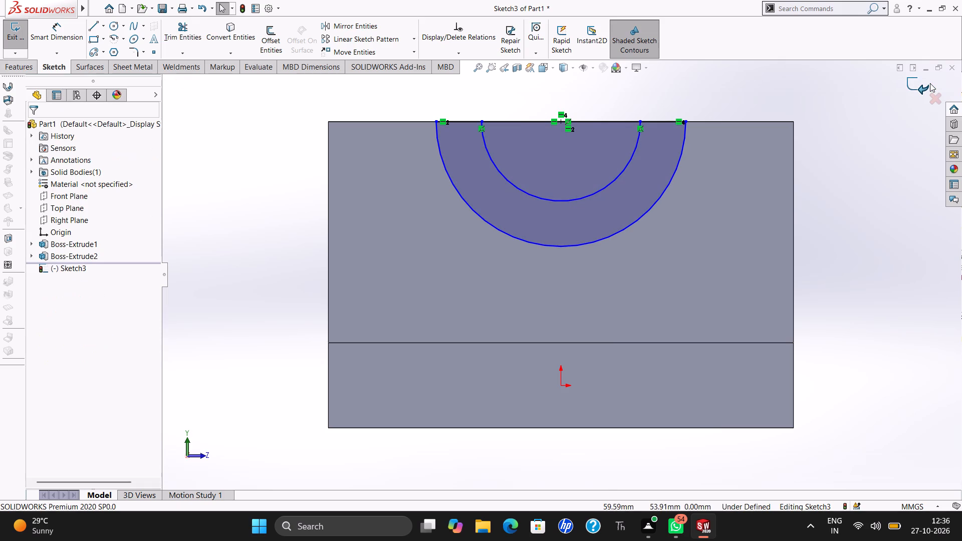
Extrude the half-ring region between the two arcs as a blind boss with a depth of 18 mm.
key(ctrl+7)
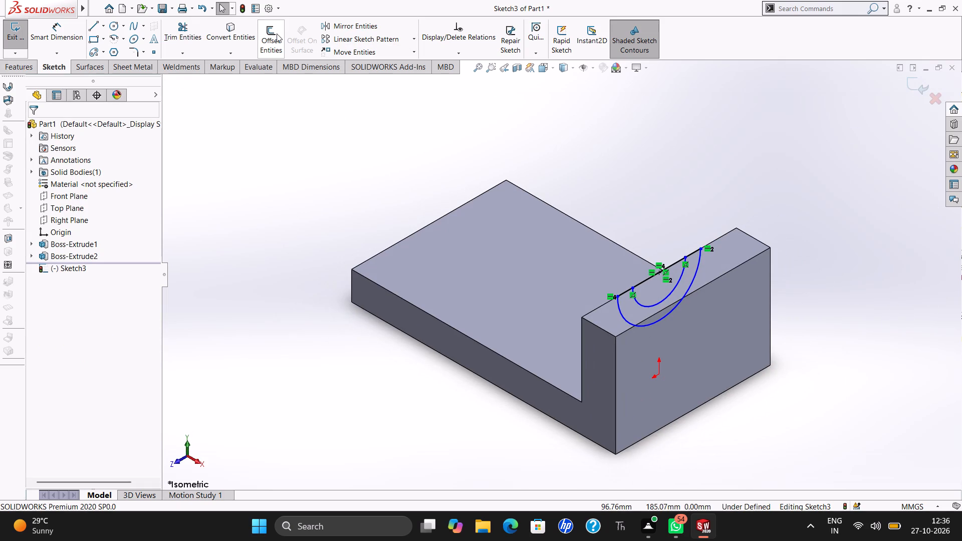
key(ctrl+8)
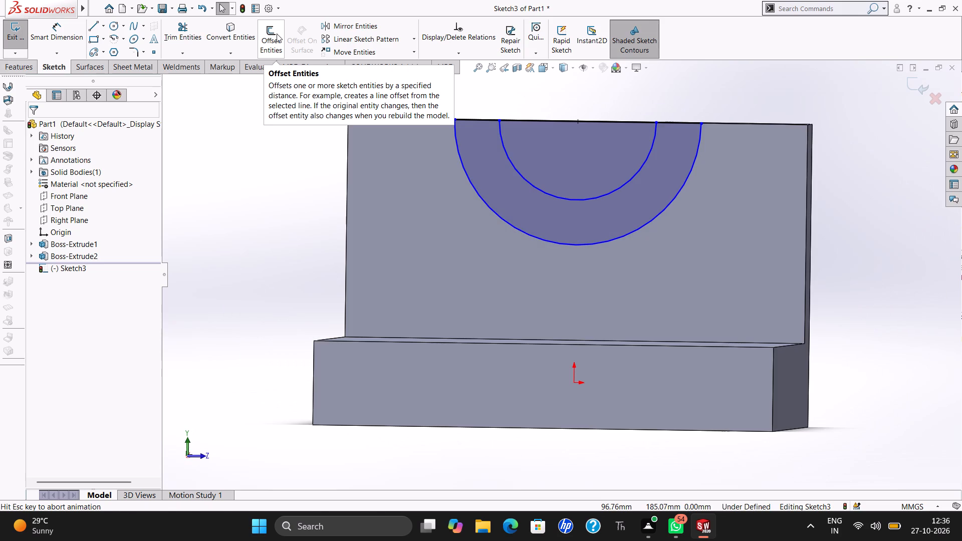
click(287, 114)
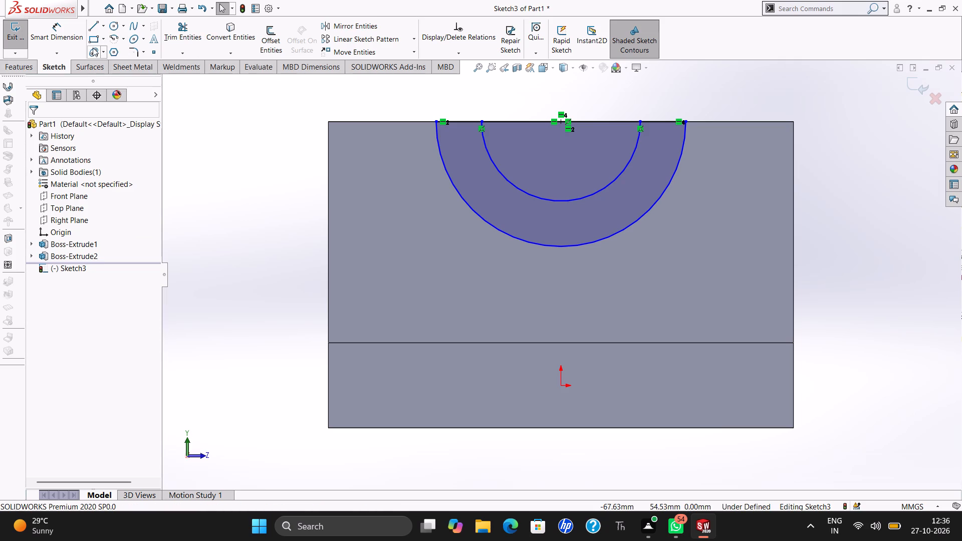
click(22, 69)
click(21, 37)
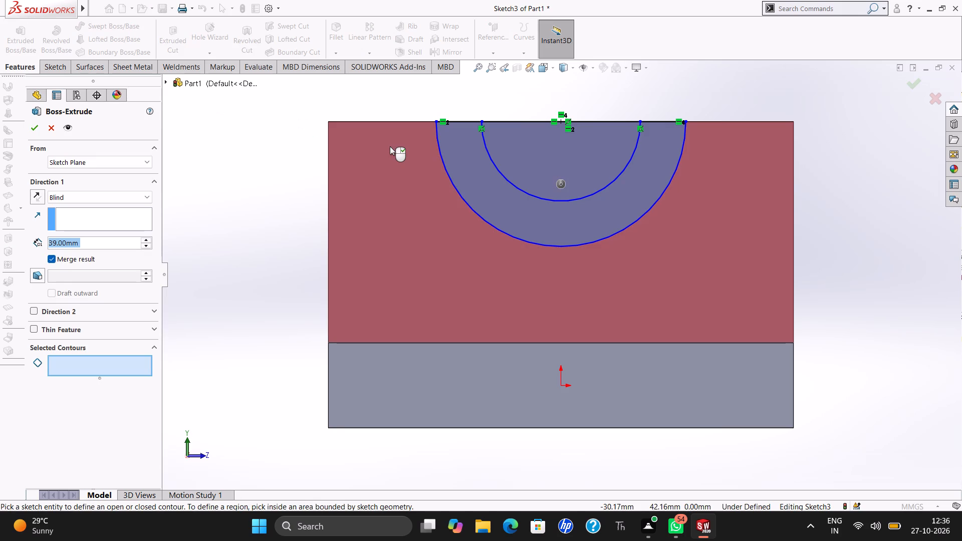
key(ctrl+7)
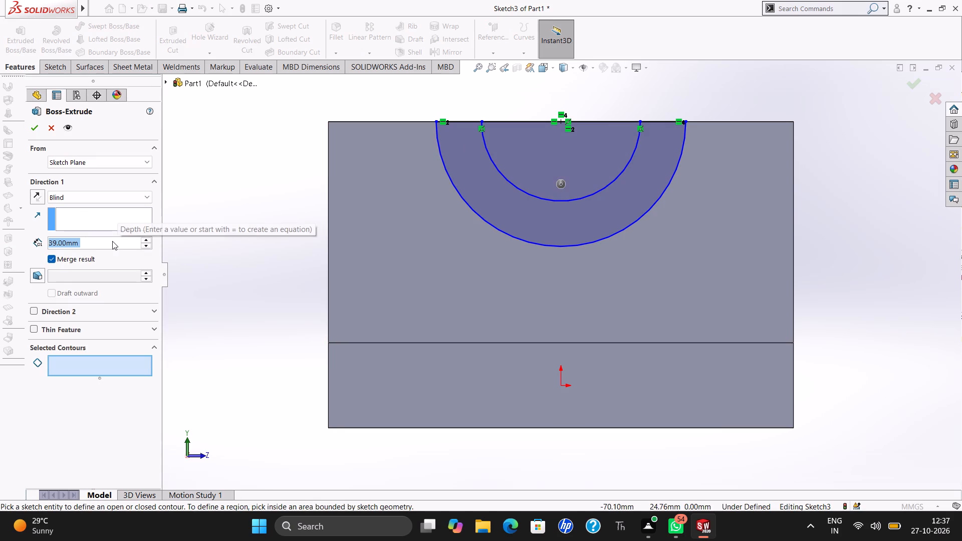
text(18)
key(Return)
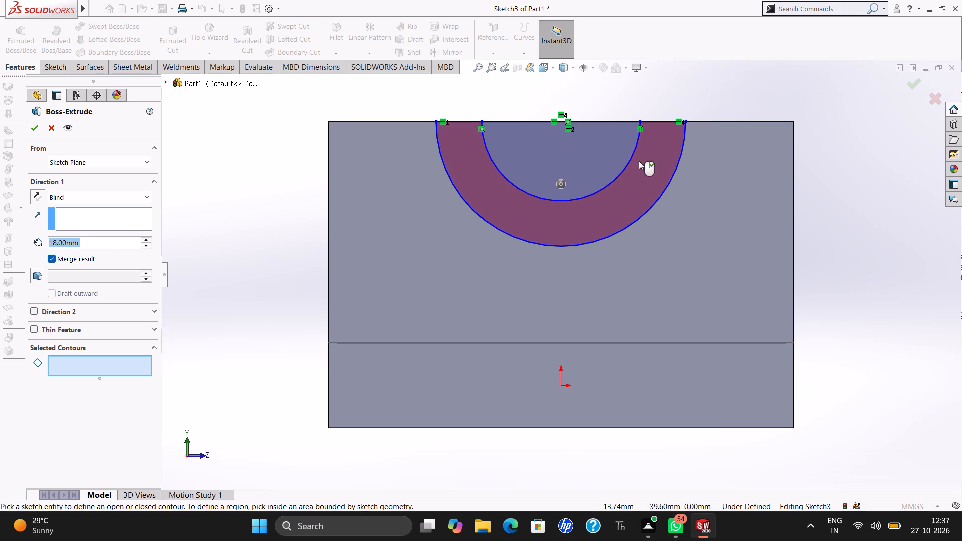
click(33, 128)
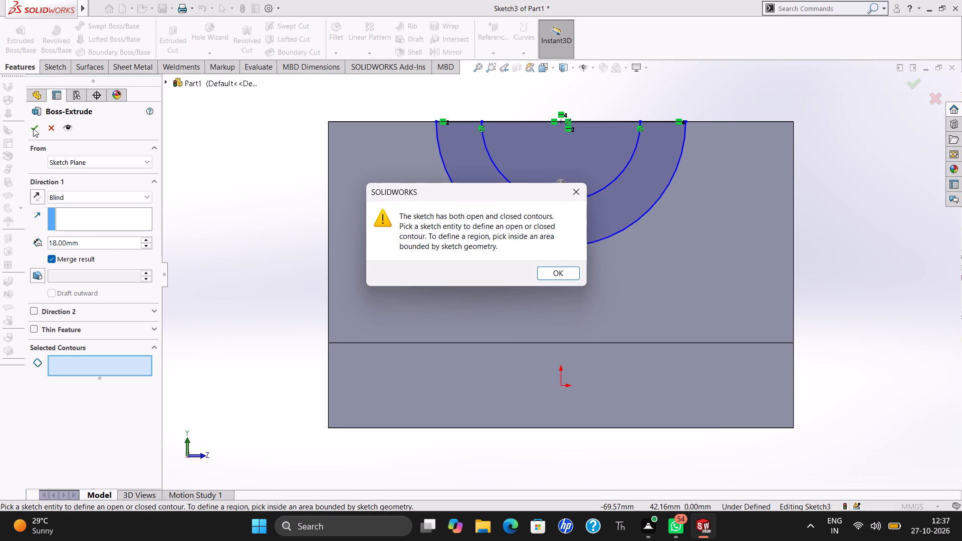
click(544, 276)
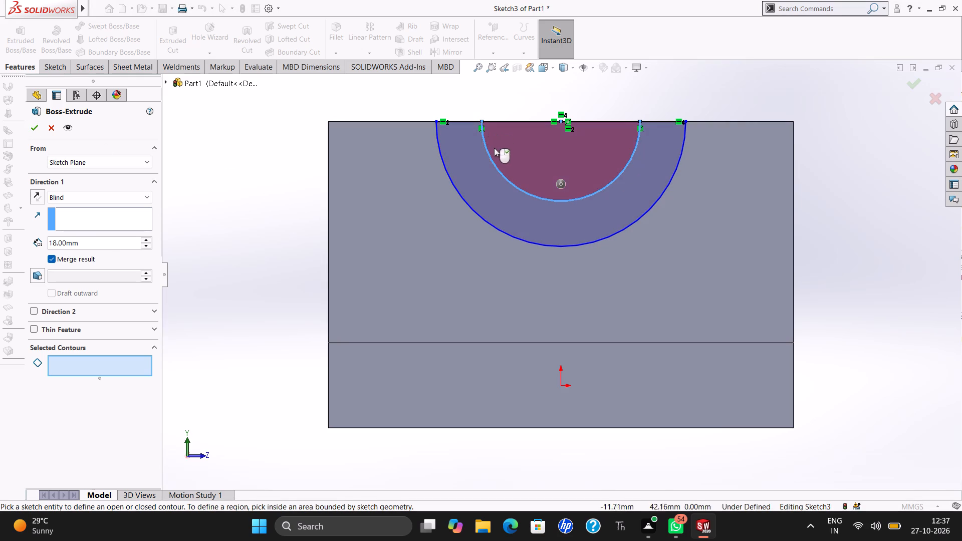
click(478, 152)
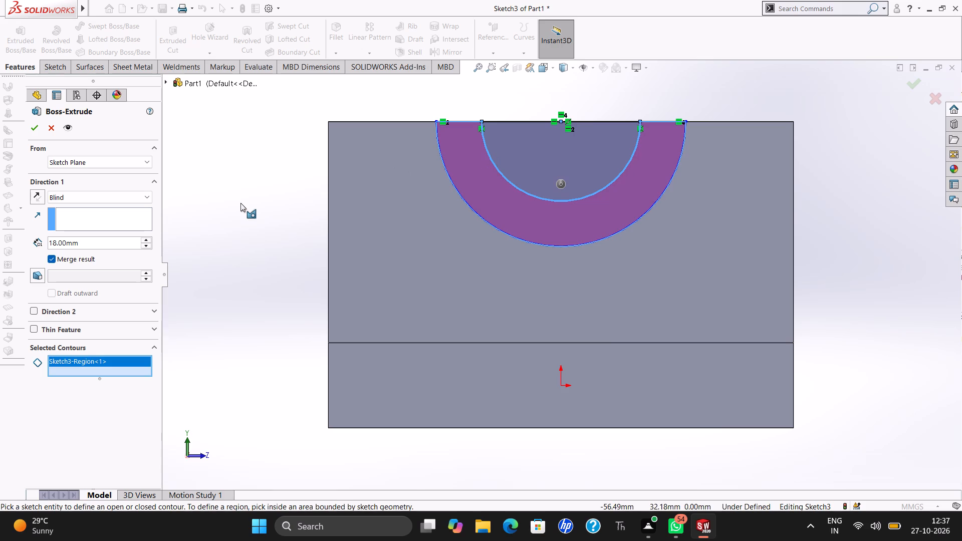
click(30, 125)
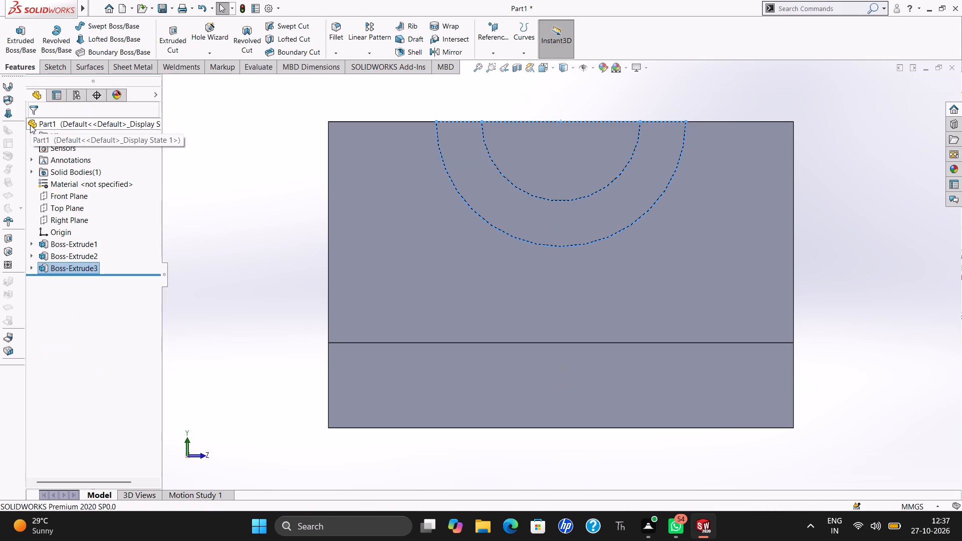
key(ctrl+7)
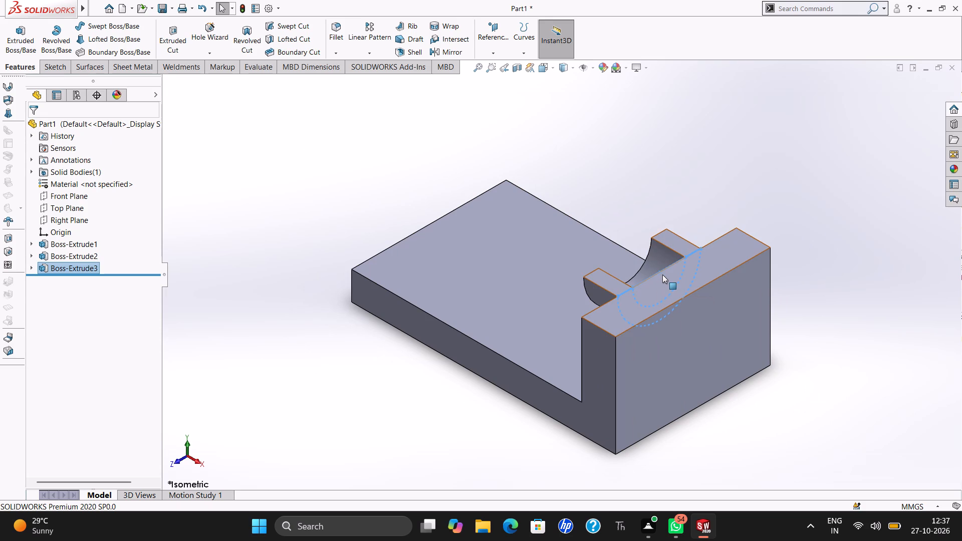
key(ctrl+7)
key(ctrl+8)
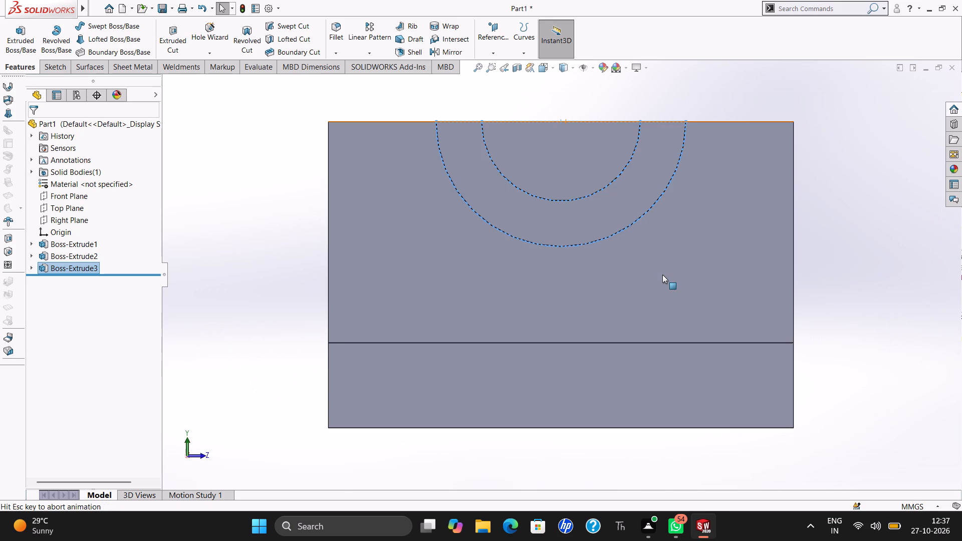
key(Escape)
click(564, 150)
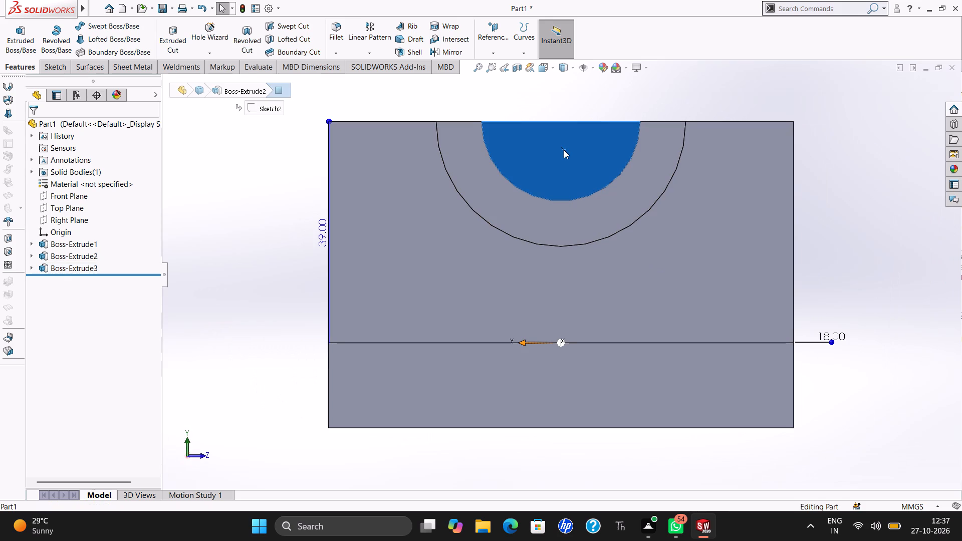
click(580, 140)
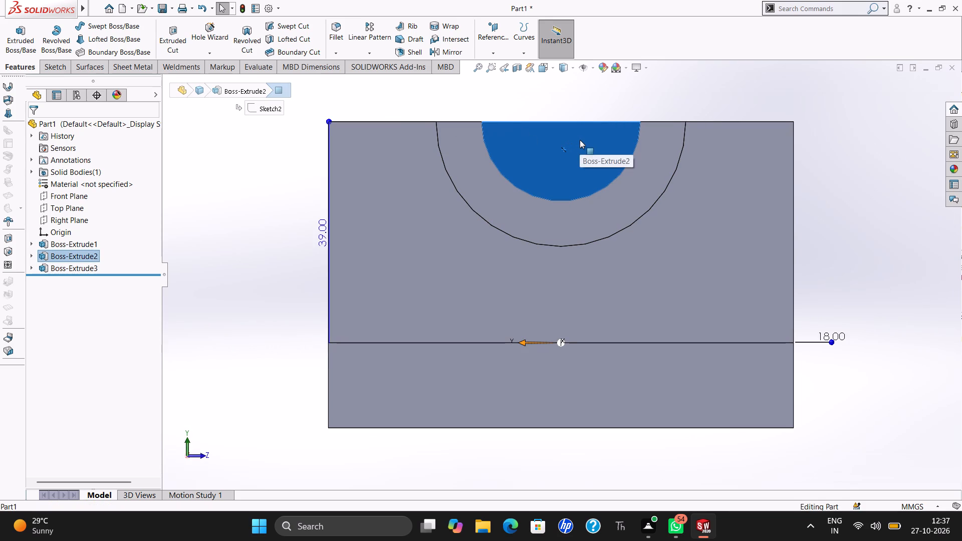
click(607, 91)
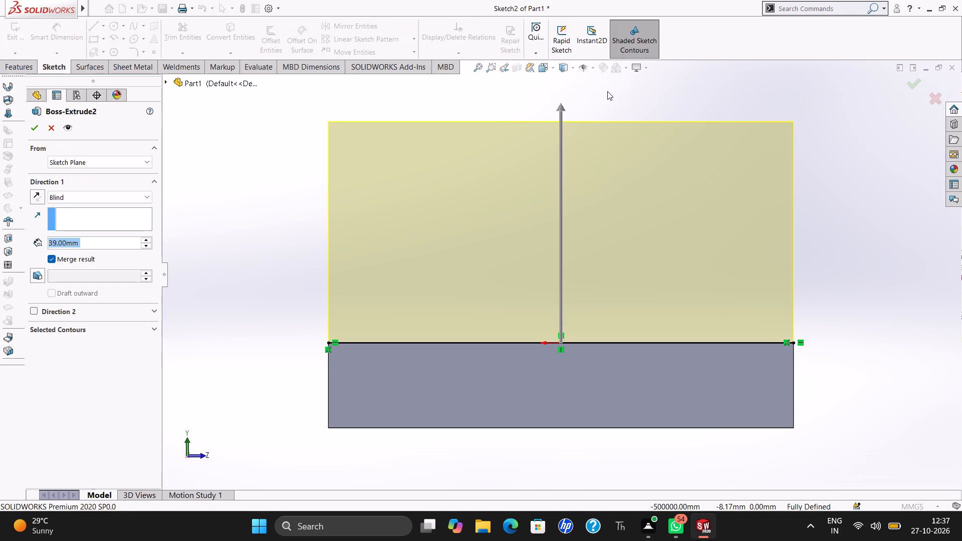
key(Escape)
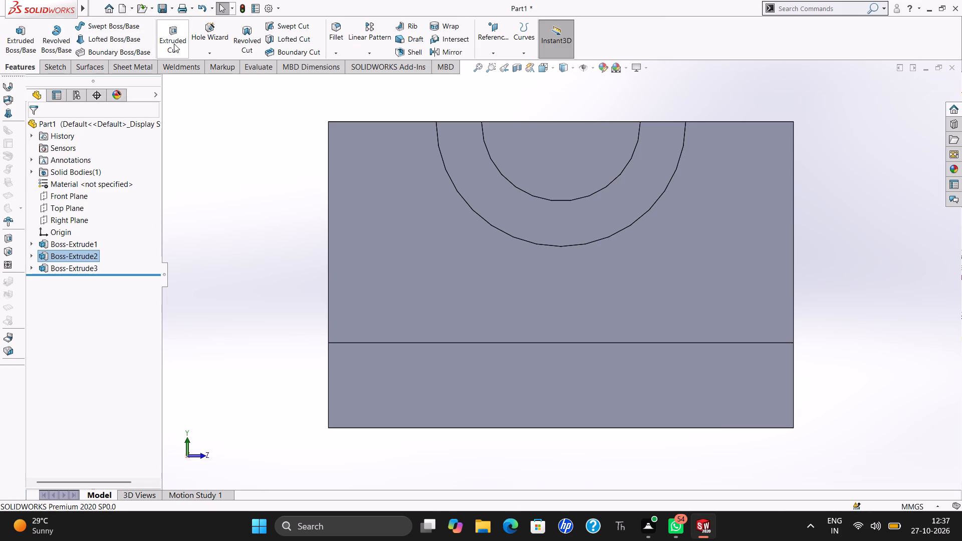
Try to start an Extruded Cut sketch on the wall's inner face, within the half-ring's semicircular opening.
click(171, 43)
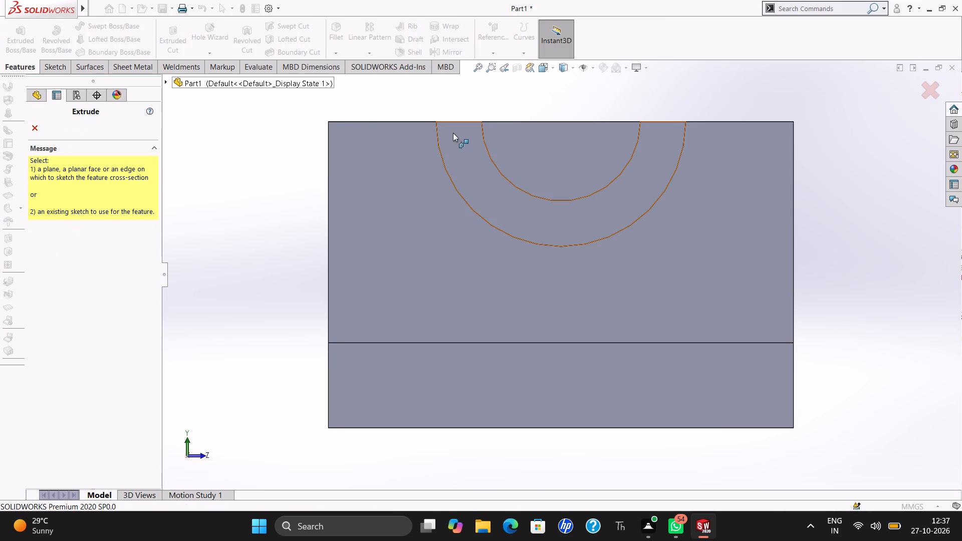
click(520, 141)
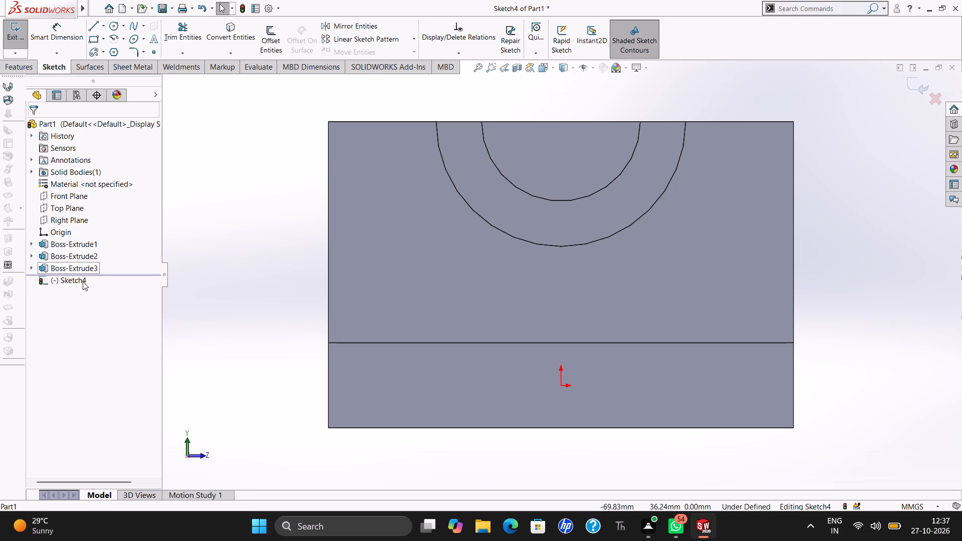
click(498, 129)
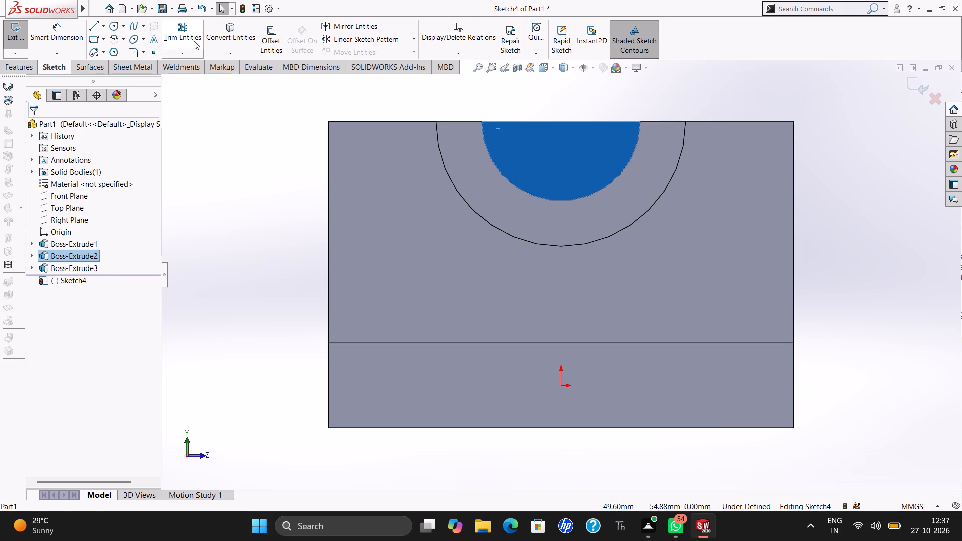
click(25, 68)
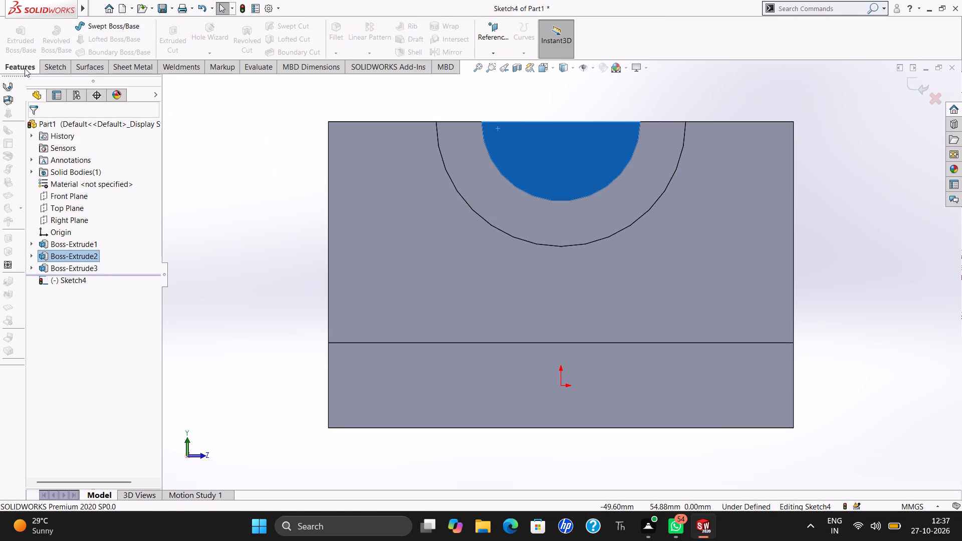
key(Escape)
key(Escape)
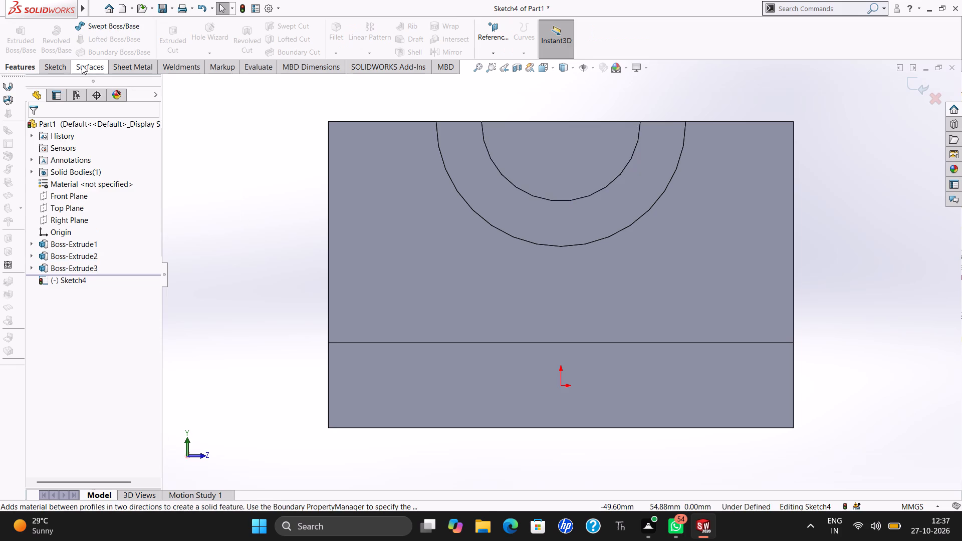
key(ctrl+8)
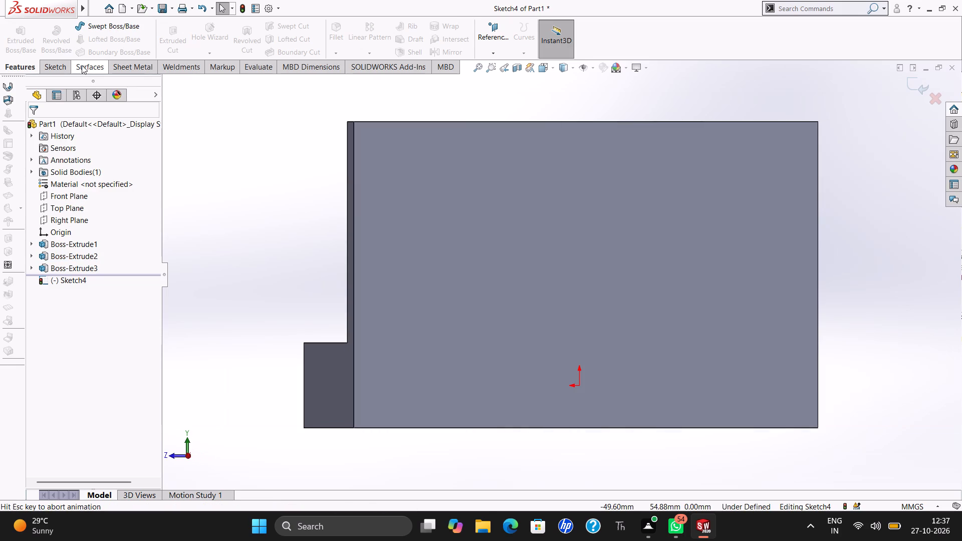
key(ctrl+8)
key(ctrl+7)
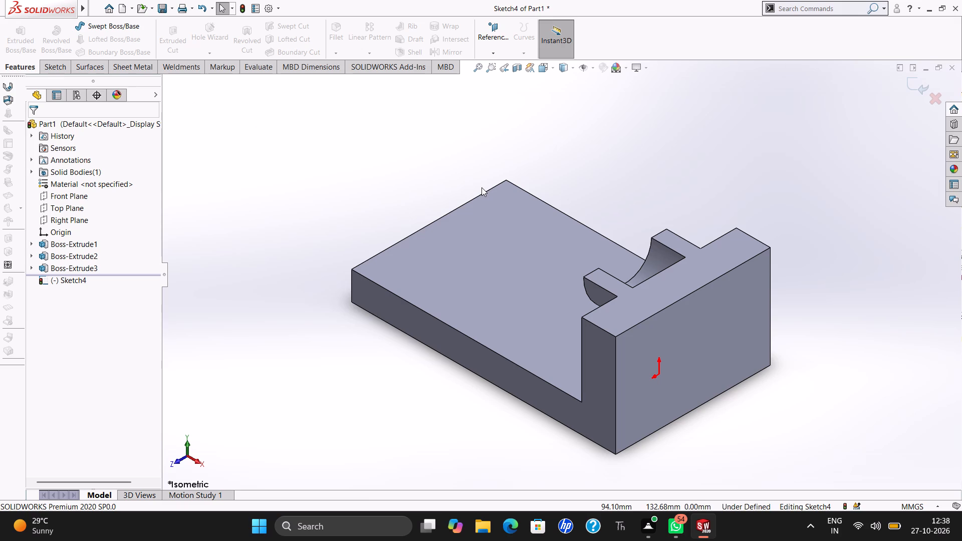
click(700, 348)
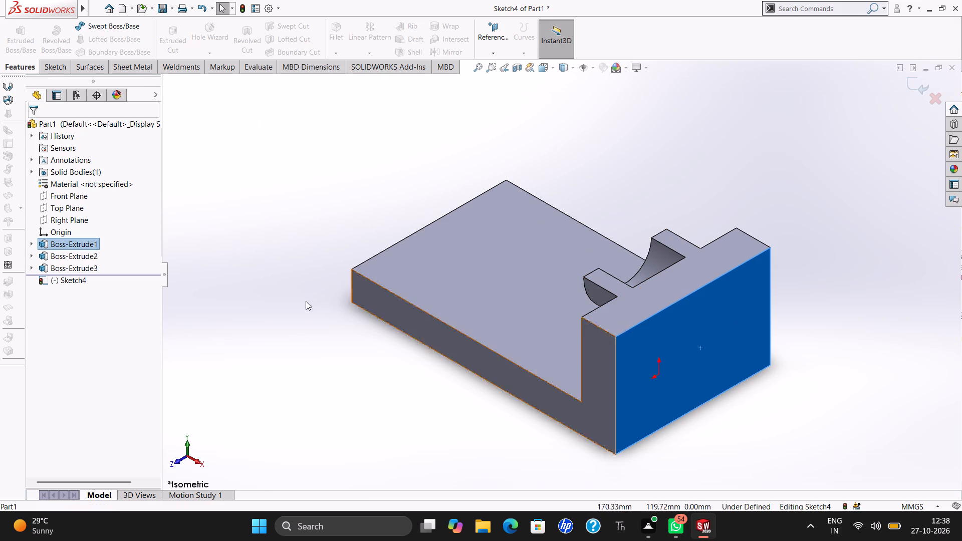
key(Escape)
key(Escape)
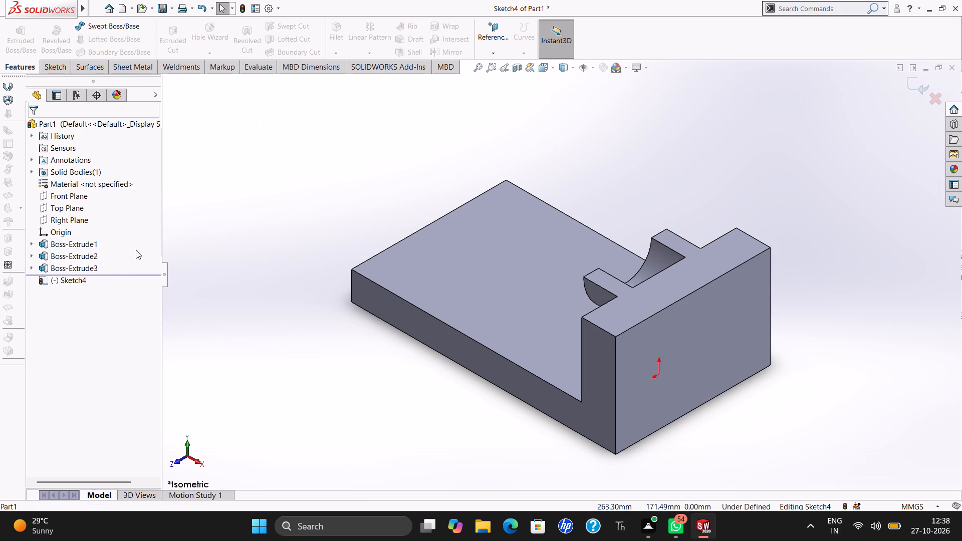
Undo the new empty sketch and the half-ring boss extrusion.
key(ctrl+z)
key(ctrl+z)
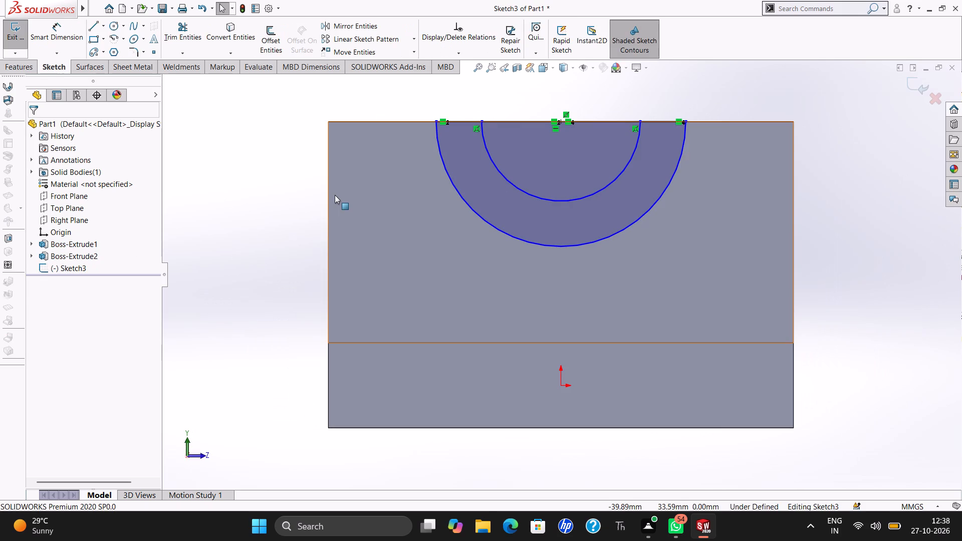
Extrude only the half-ring region between the two arcs as a blind boss with a depth of 18 mm.
key(Escape)
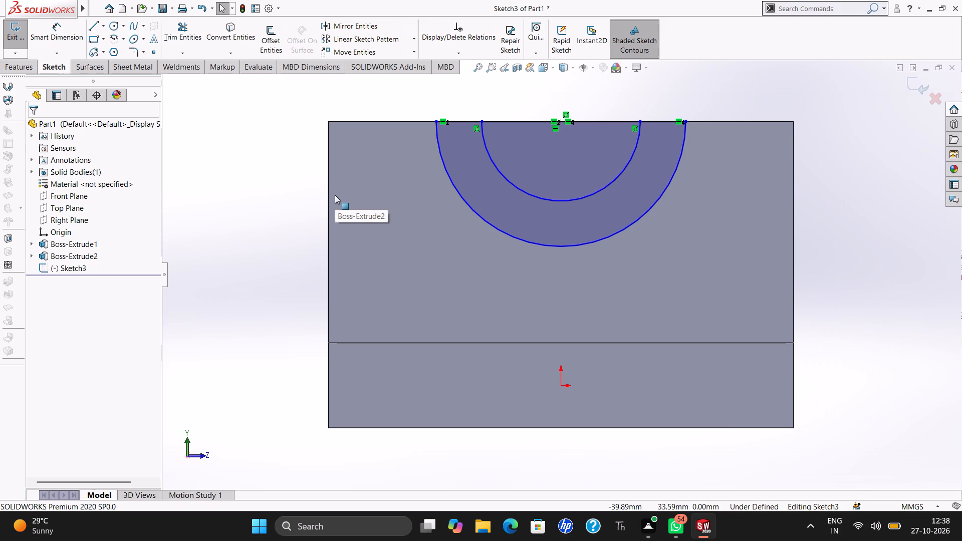
click(470, 182)
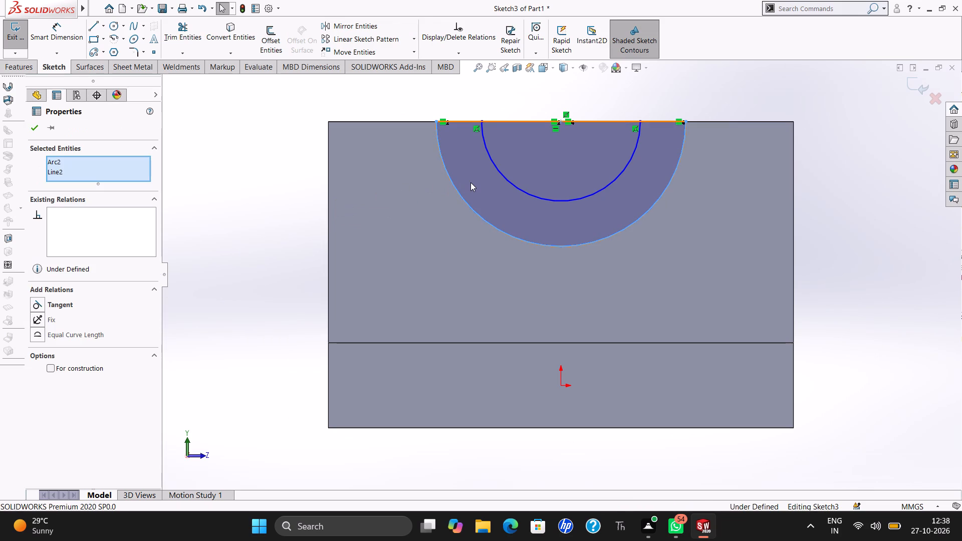
key(Escape)
key(Escape)
key(ctrl+7)
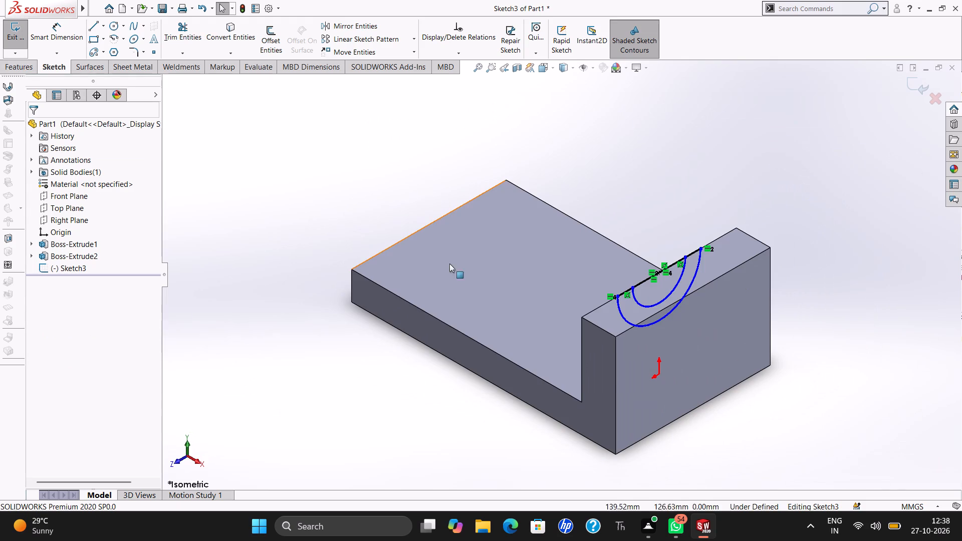
key(ctrl+8)
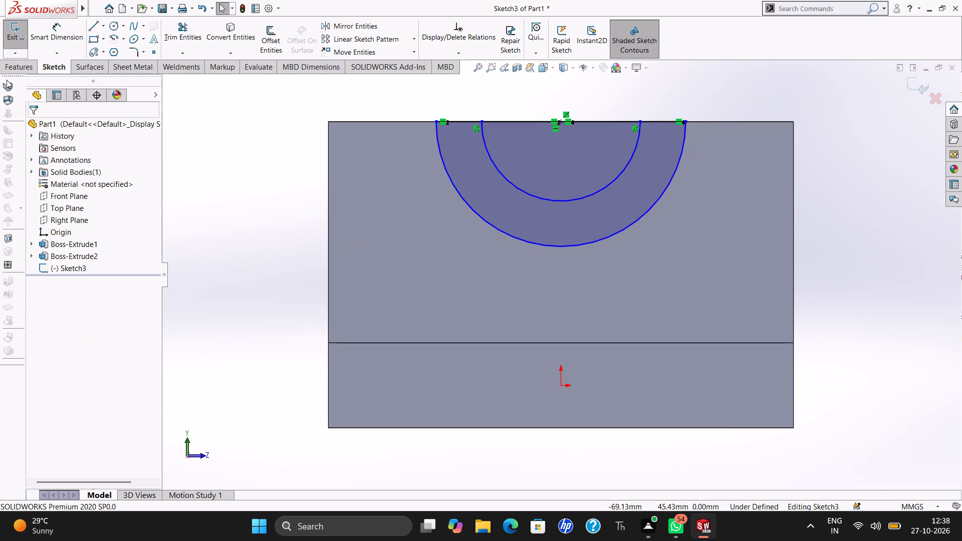
click(13, 75)
click(19, 70)
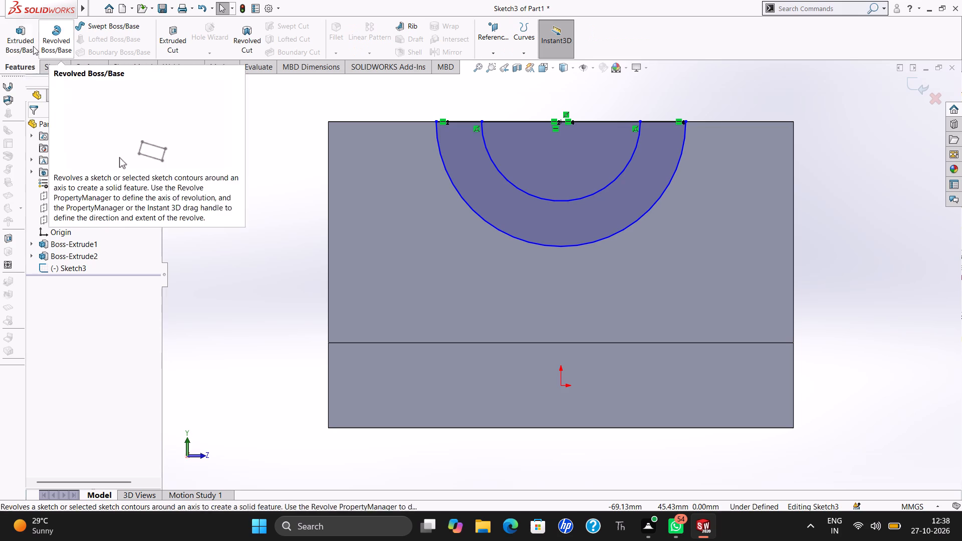
click(20, 38)
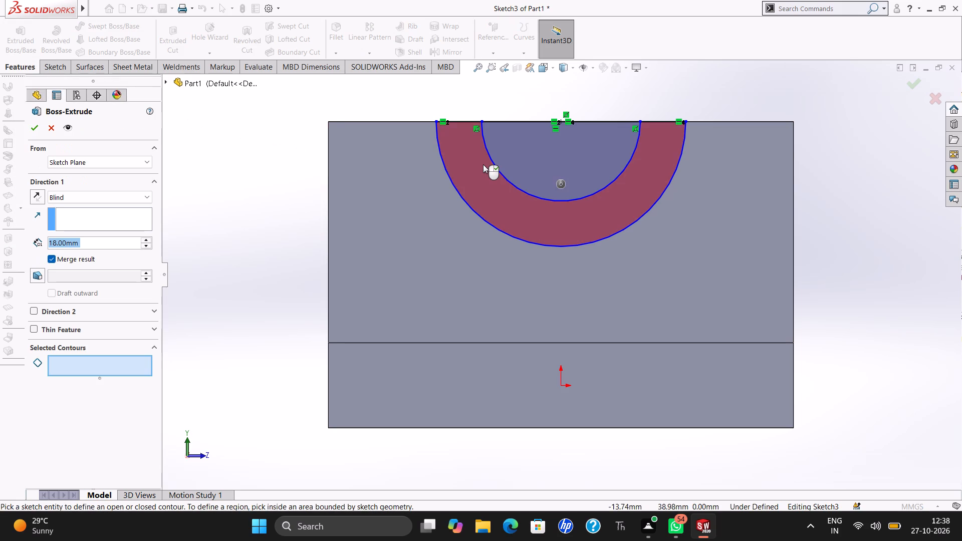
click(483, 164)
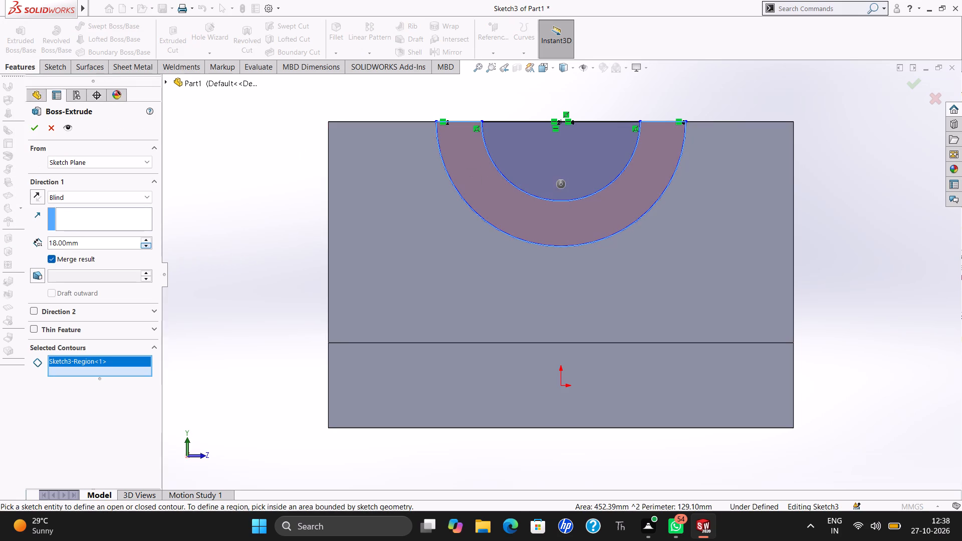
click(38, 133)
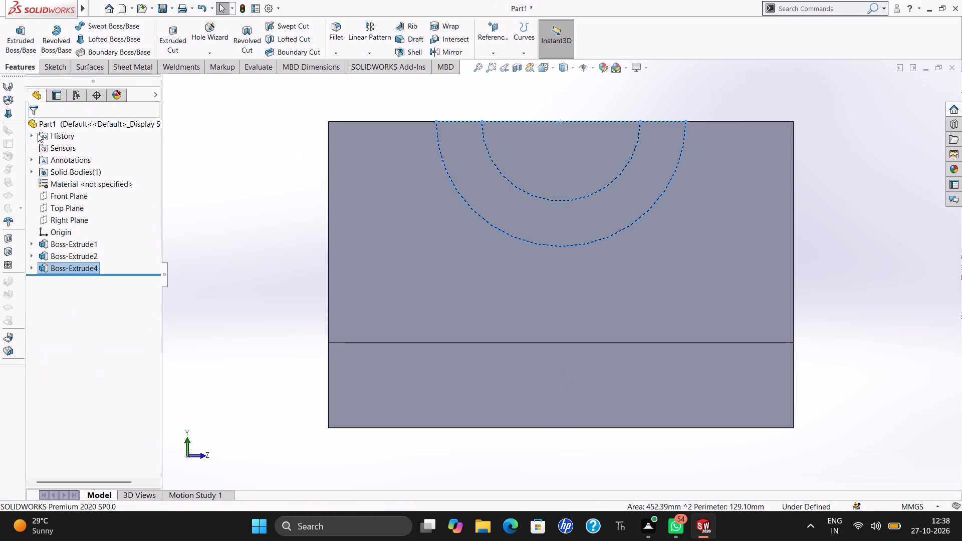
On the end wall's outer face, sketch a circle centred on the top edge's midpoint with a radius of 14 mm.
key(ctrl+7)
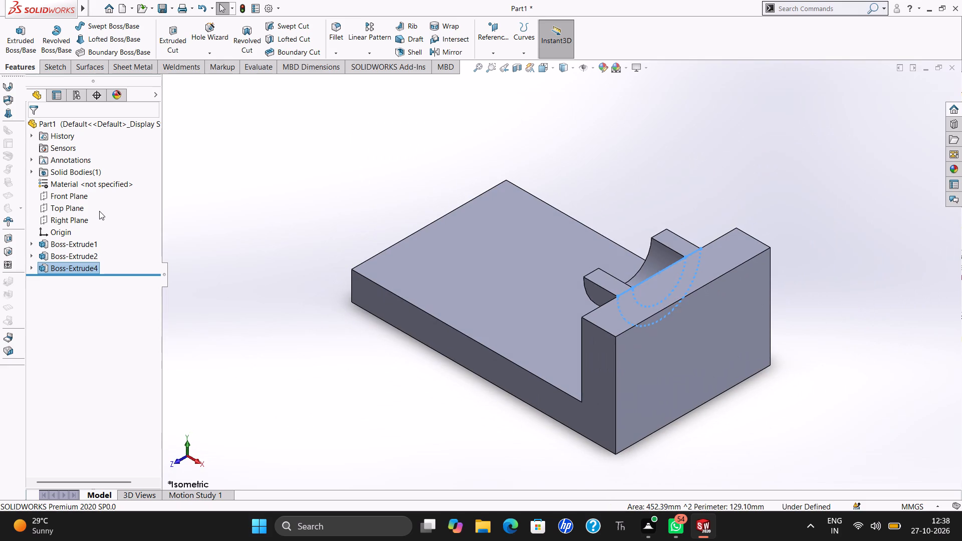
key(Escape)
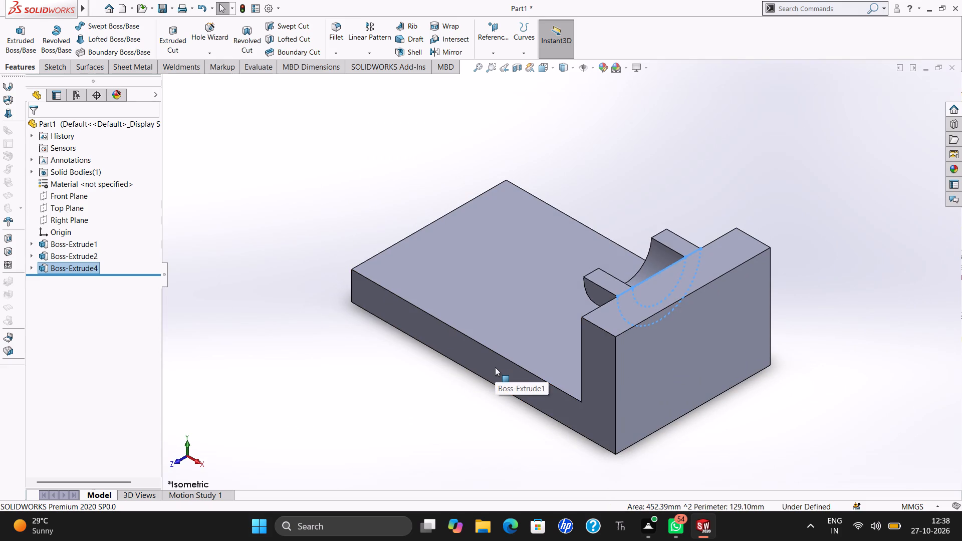
click(636, 371)
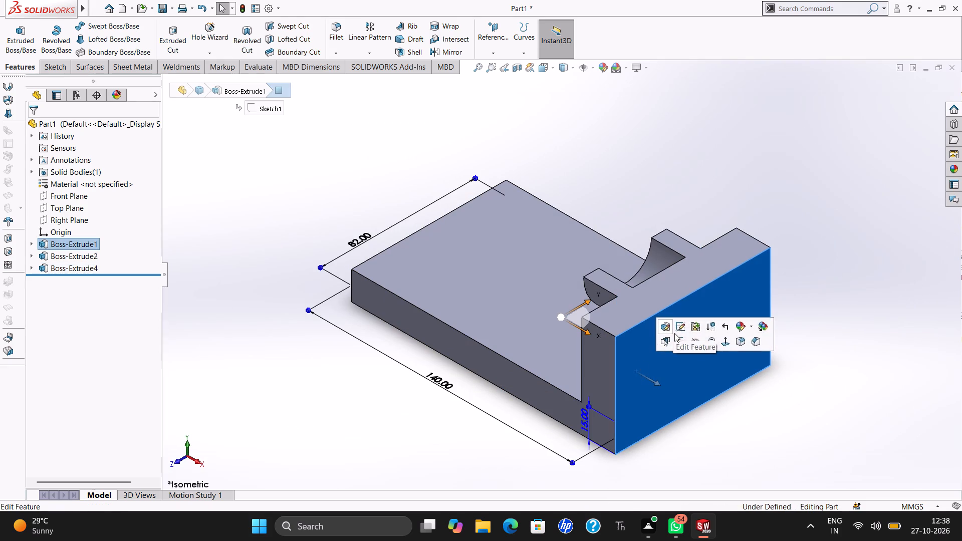
click(680, 338)
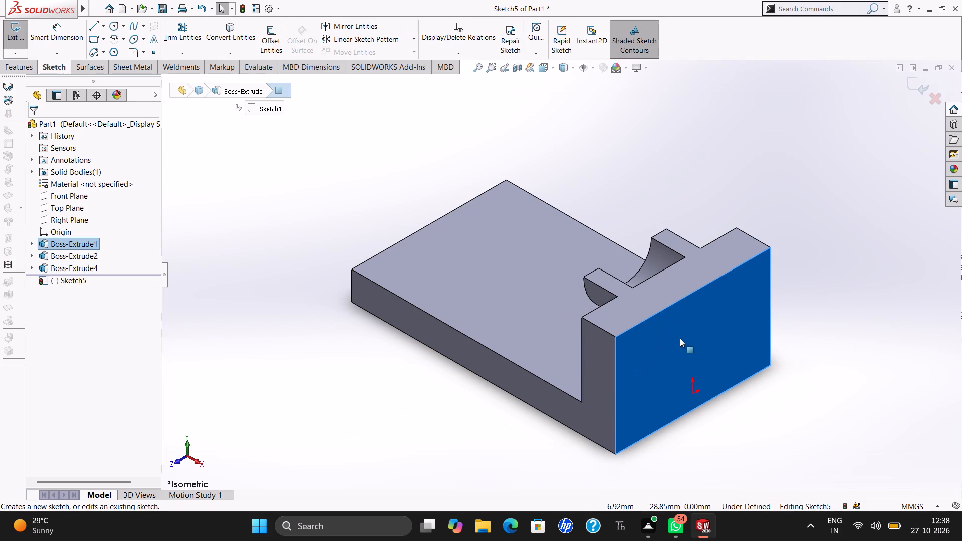
key(ctrl+8)
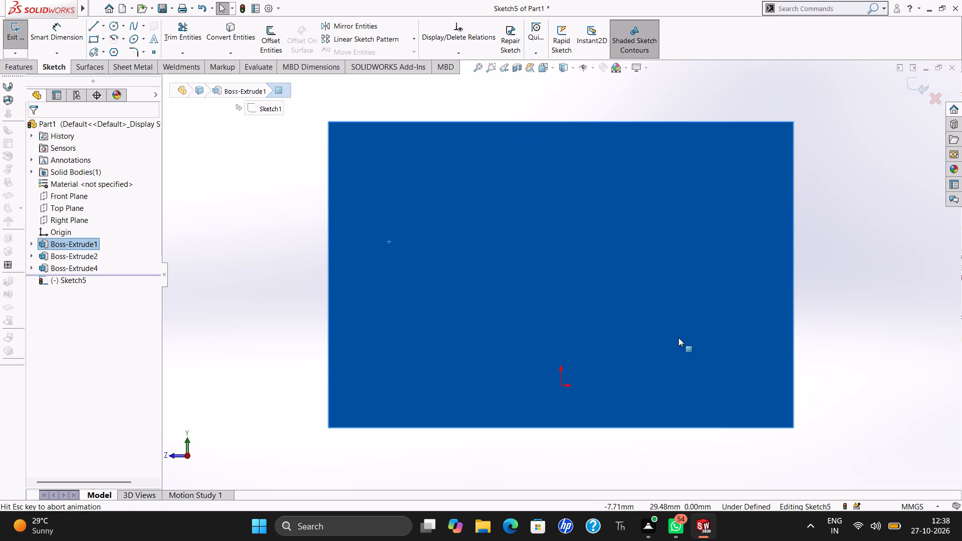
click(110, 23)
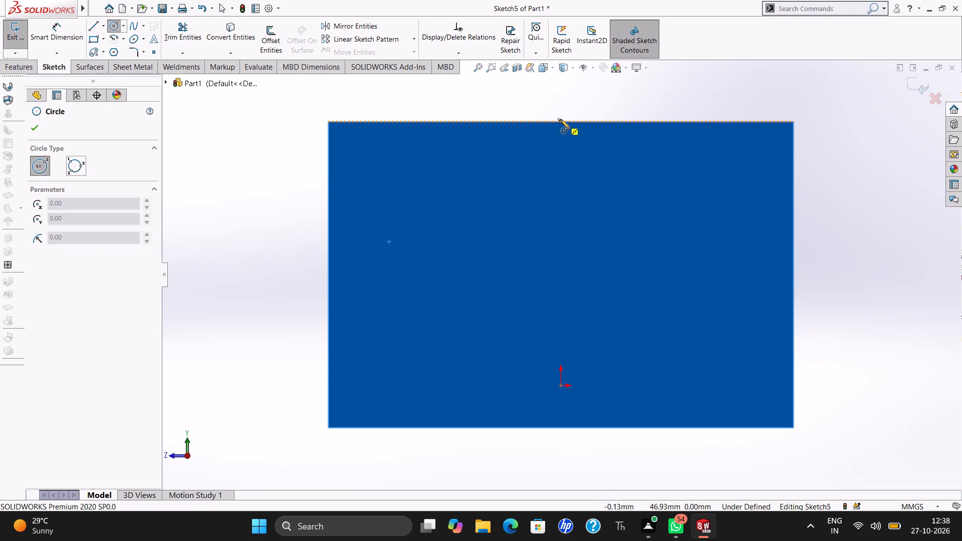
drag(562, 121, 592, 140)
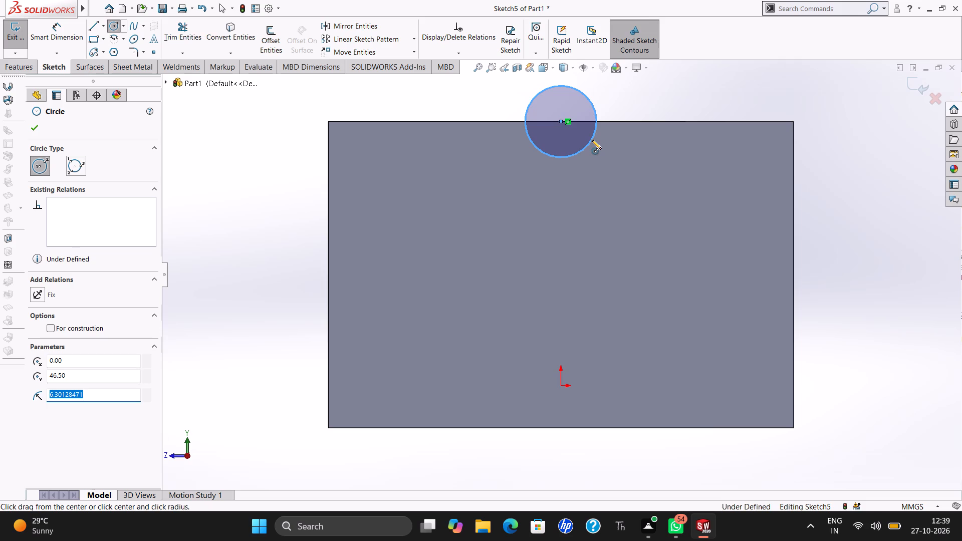
text(14)
key(Return)
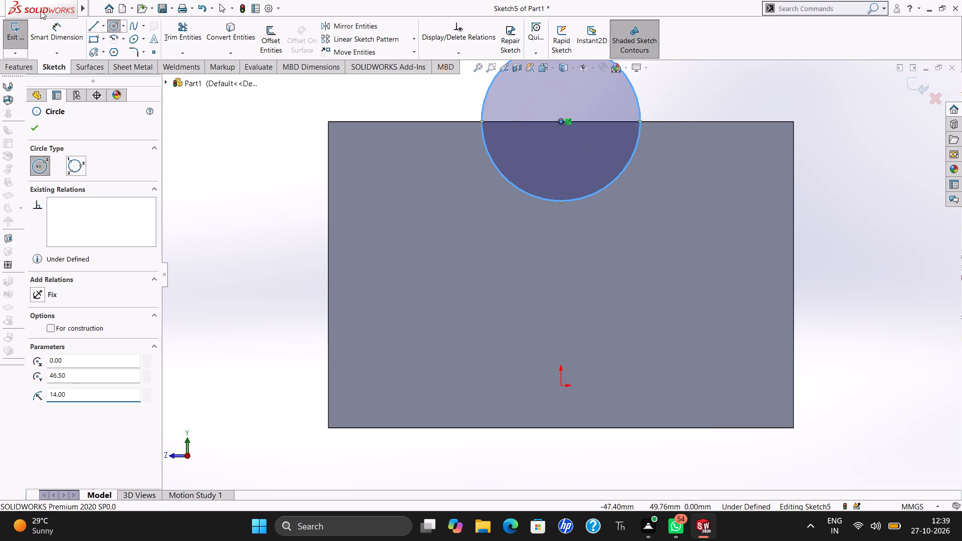
Close the circle with a 28 mm horizontal diameter line along the wall's top edge and trim away the arc above it.
click(93, 25)
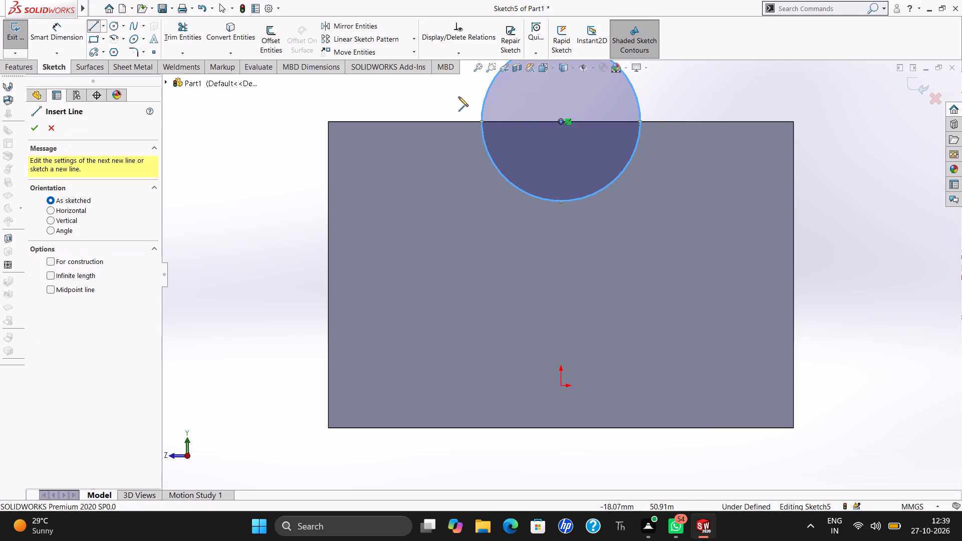
click(482, 121)
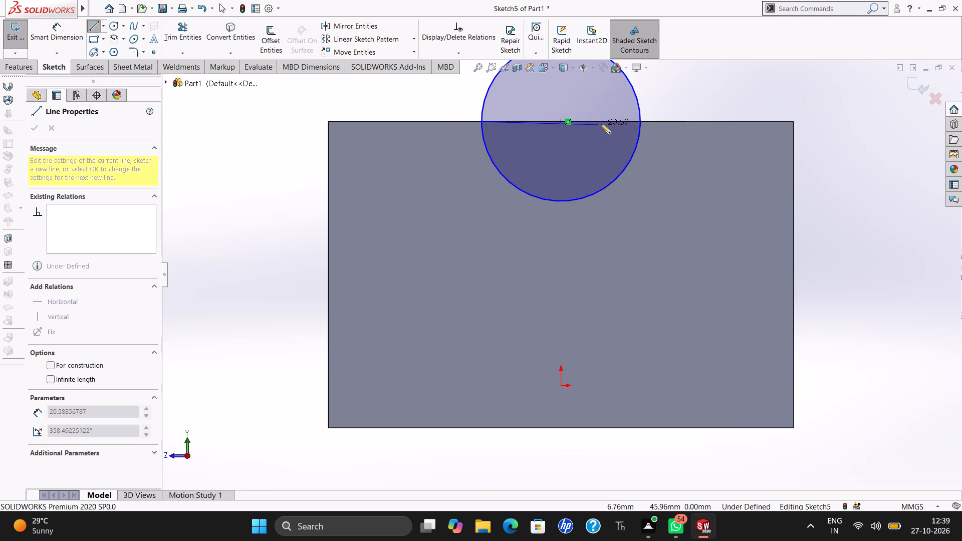
click(641, 120)
key(Escape)
key(Escape)
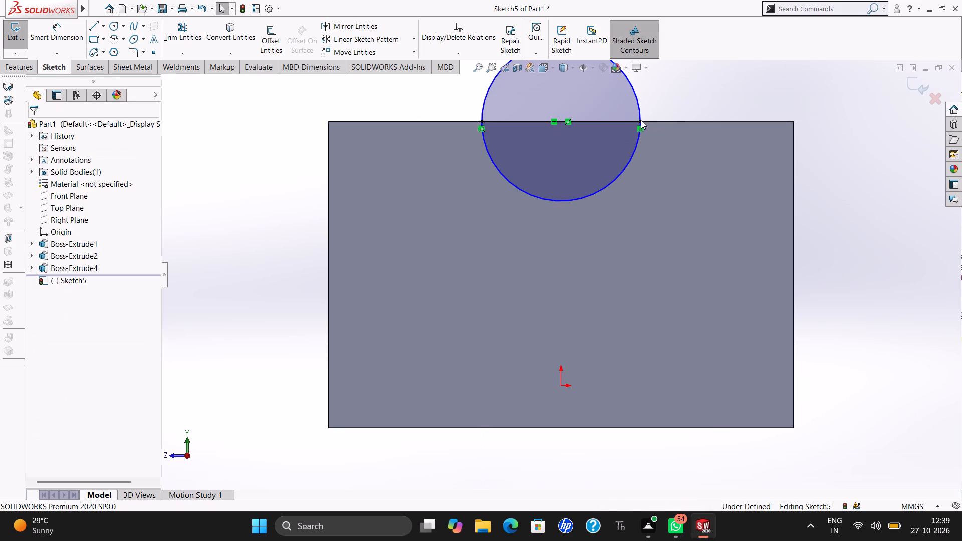
click(180, 25)
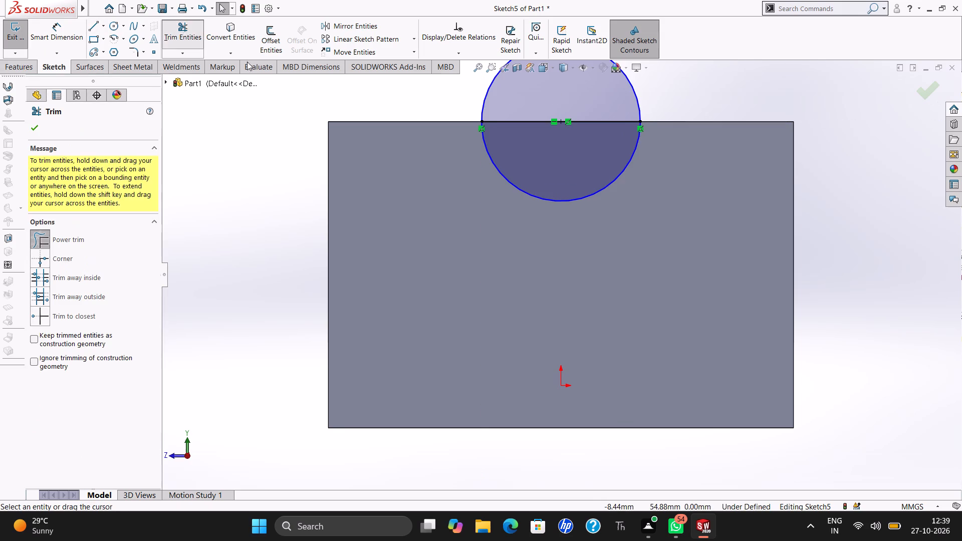
drag(656, 98, 530, 99)
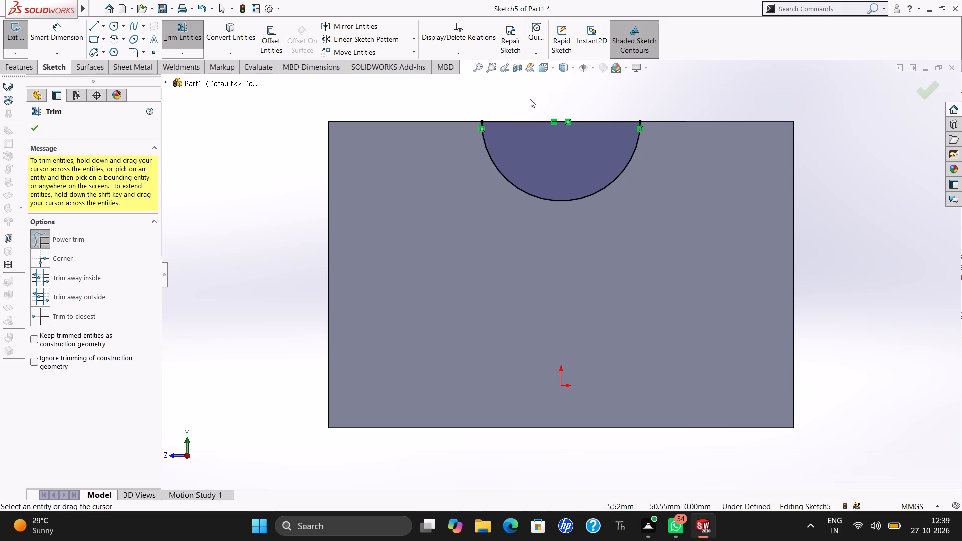
click(918, 96)
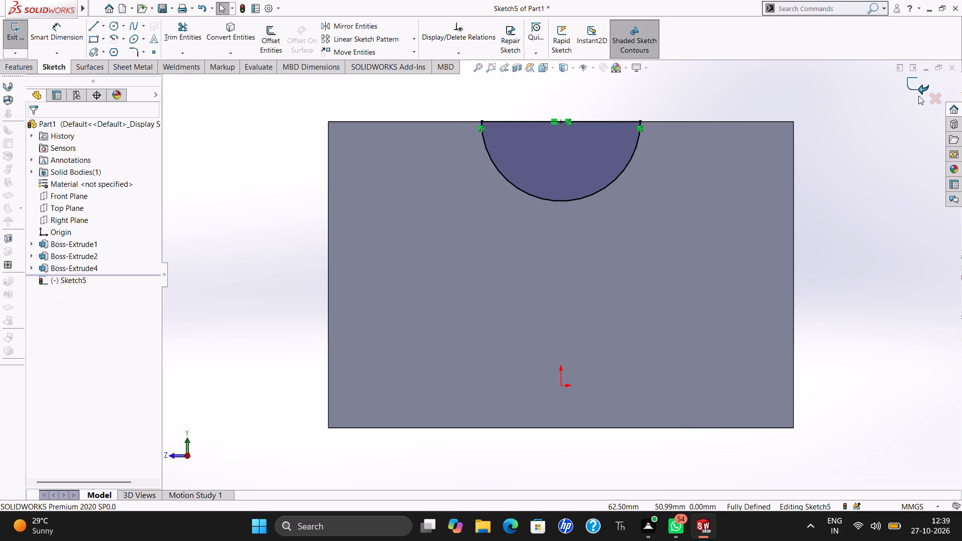
Cut the semicircular profile through the end wall and boss with a blind Extruded Cut of 18 mm, directed into the material.
click(19, 68)
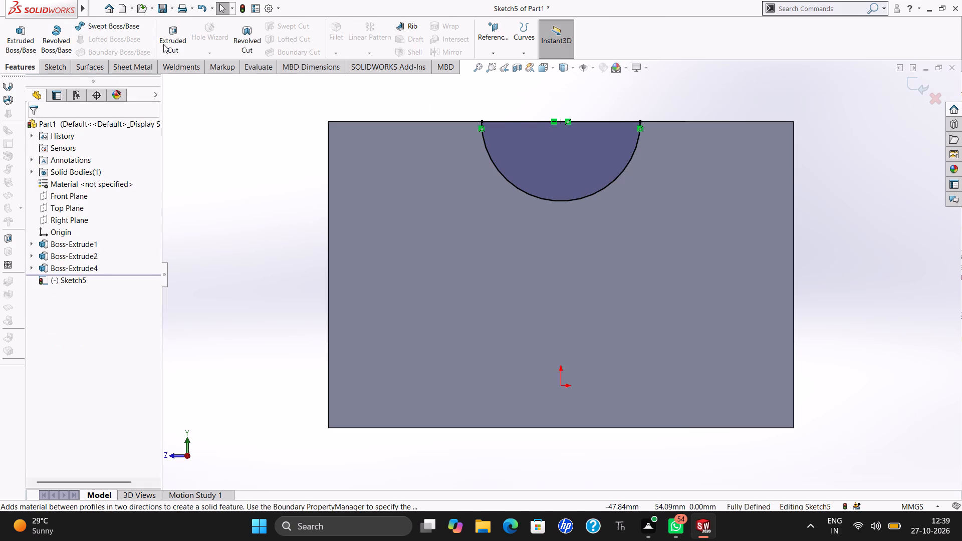
click(163, 44)
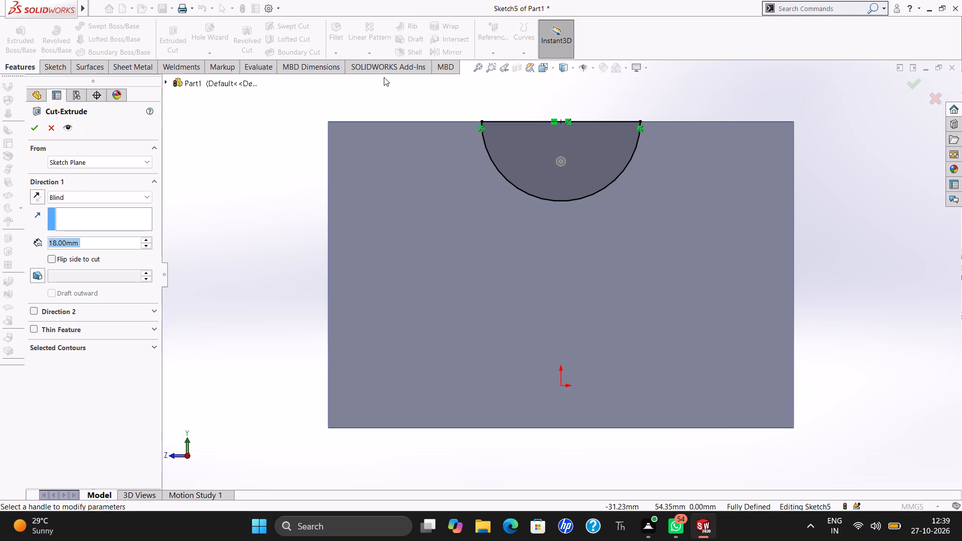
click(35, 194)
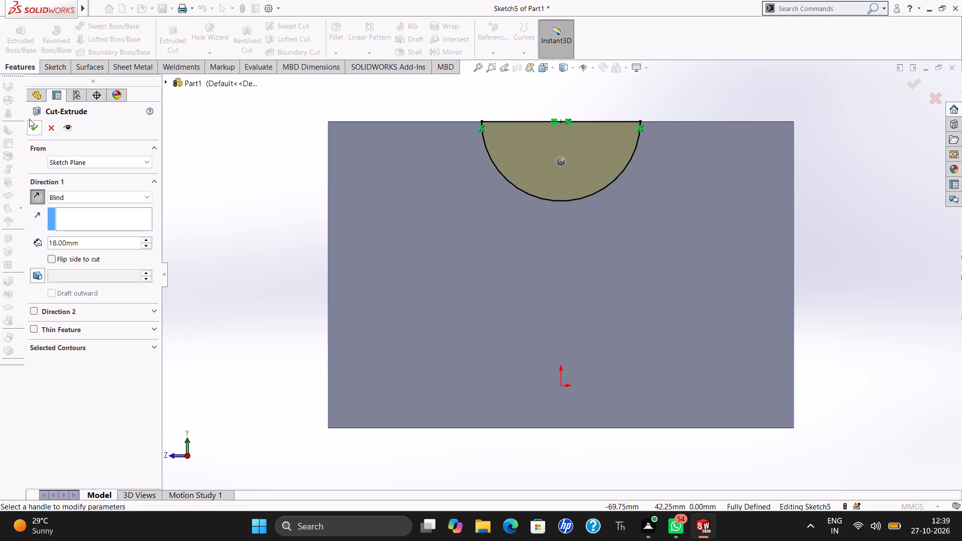
click(31, 124)
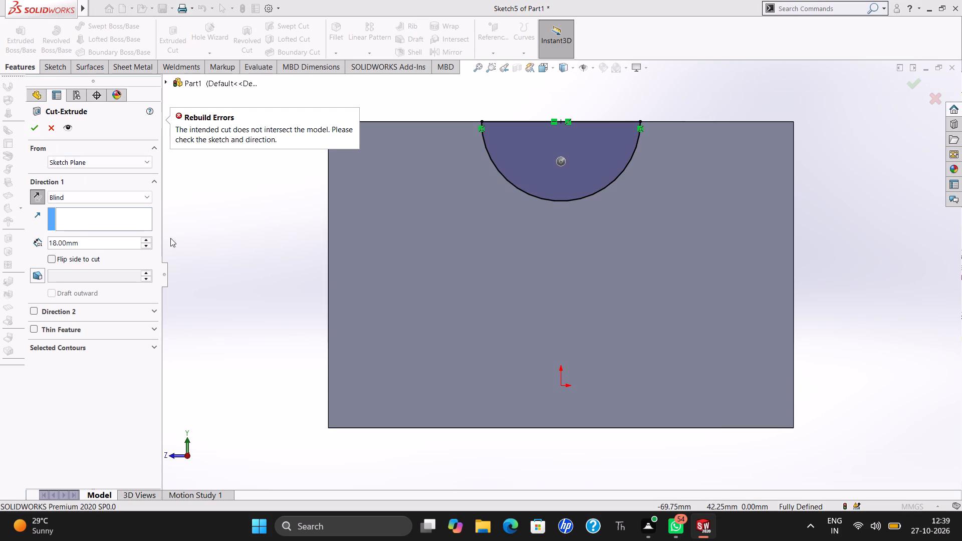
click(36, 195)
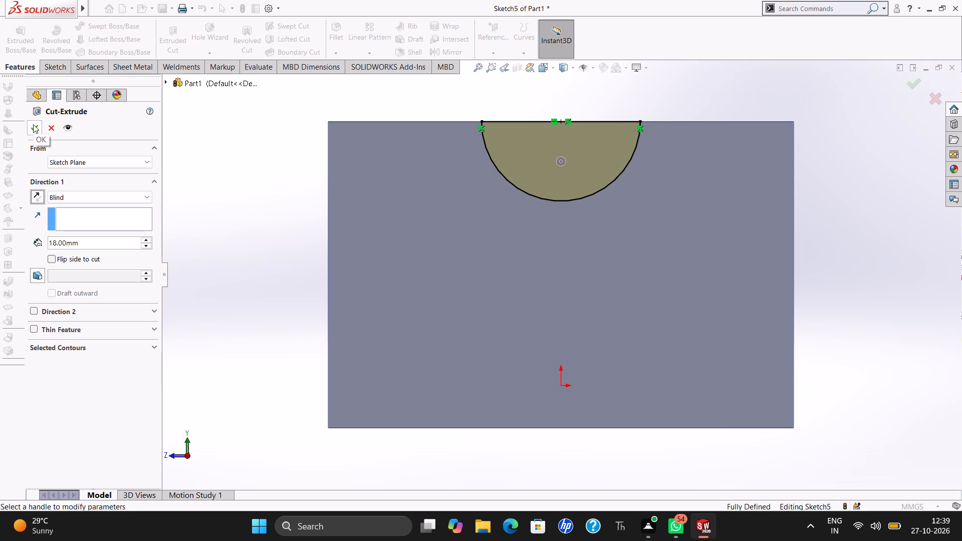
click(33, 124)
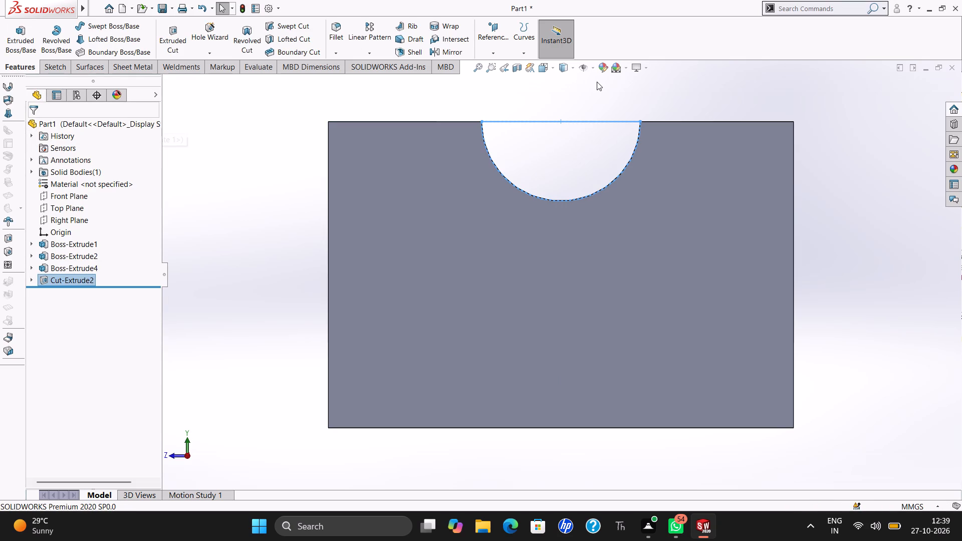
click(546, 141)
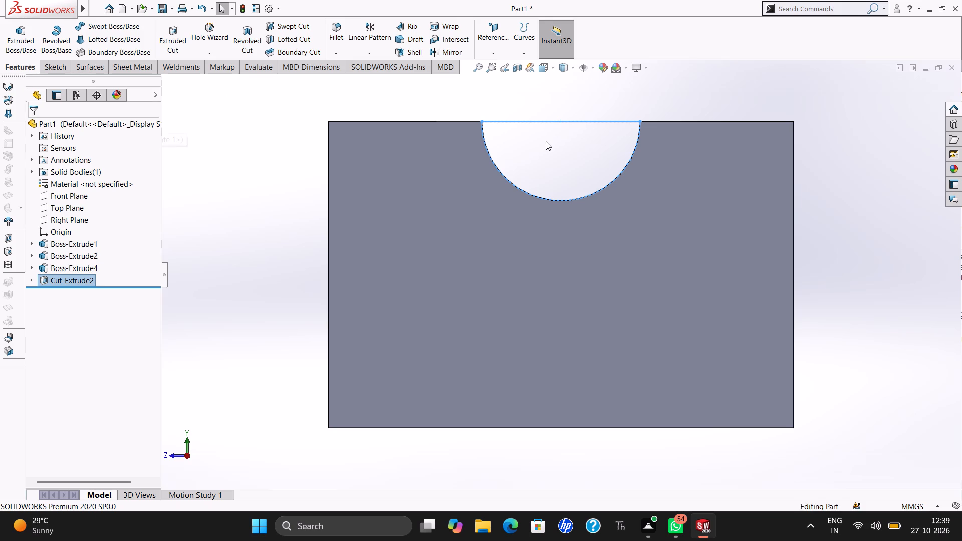
On the base's top face, sketch a corner rectangle about 8 mm deep from the front corner of the end opposite the wall.
key(ctrl+7)
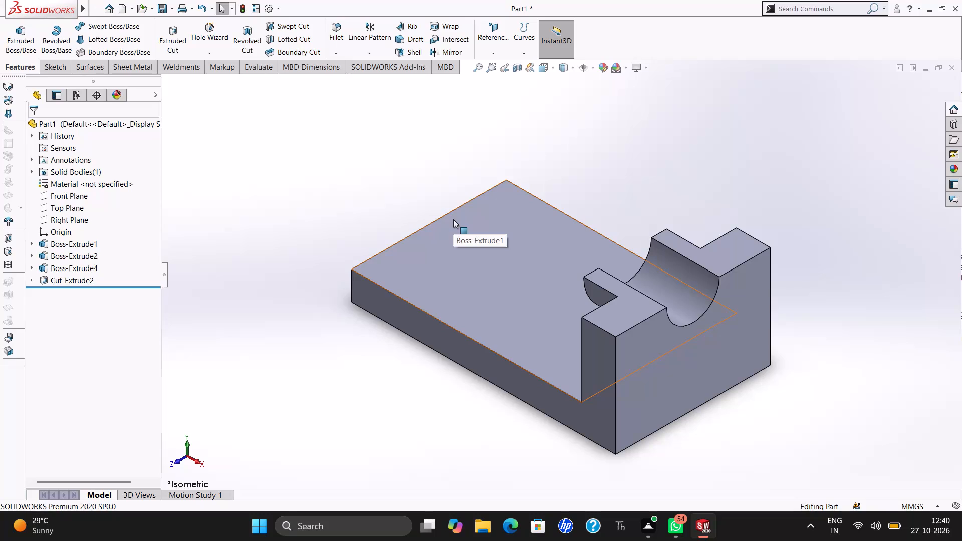
click(435, 229)
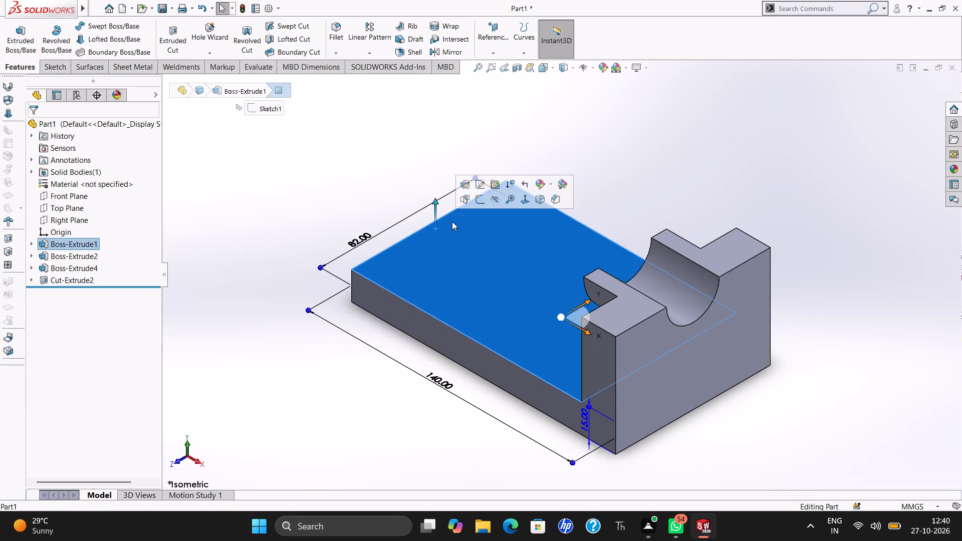
click(477, 203)
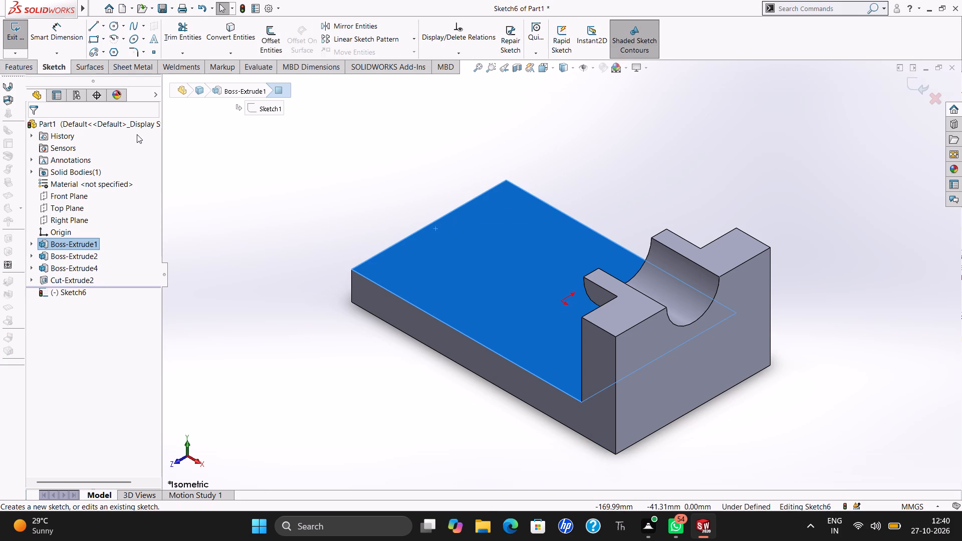
key(ctrl+8)
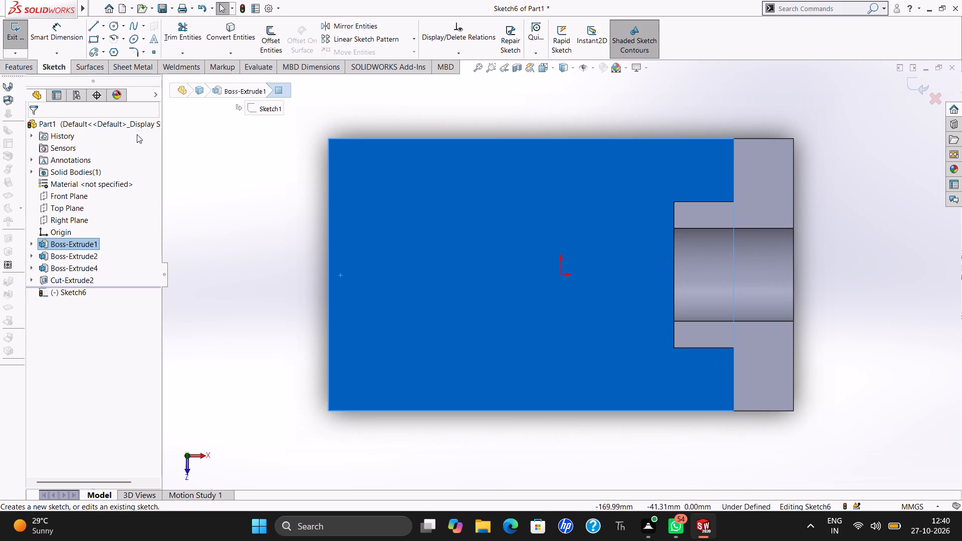
click(95, 40)
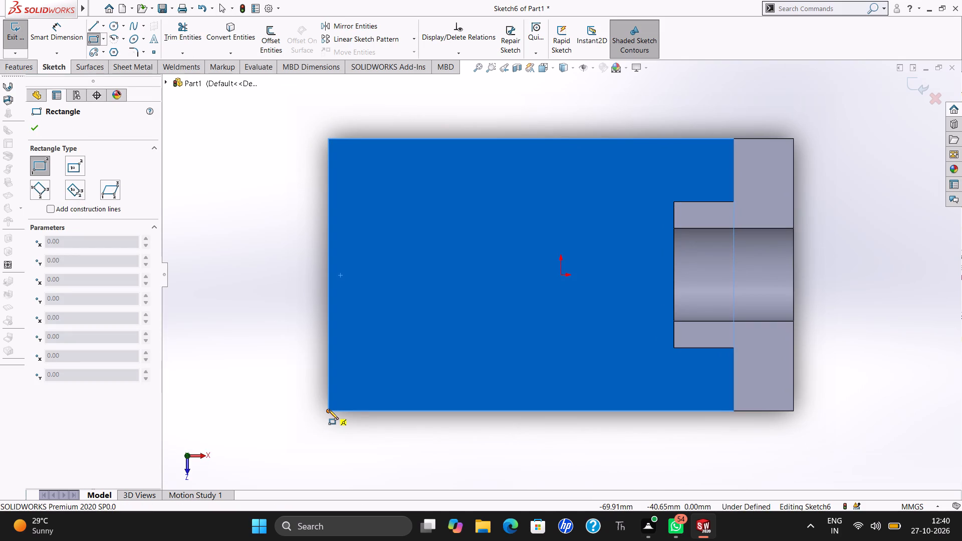
drag(329, 410, 394, 385)
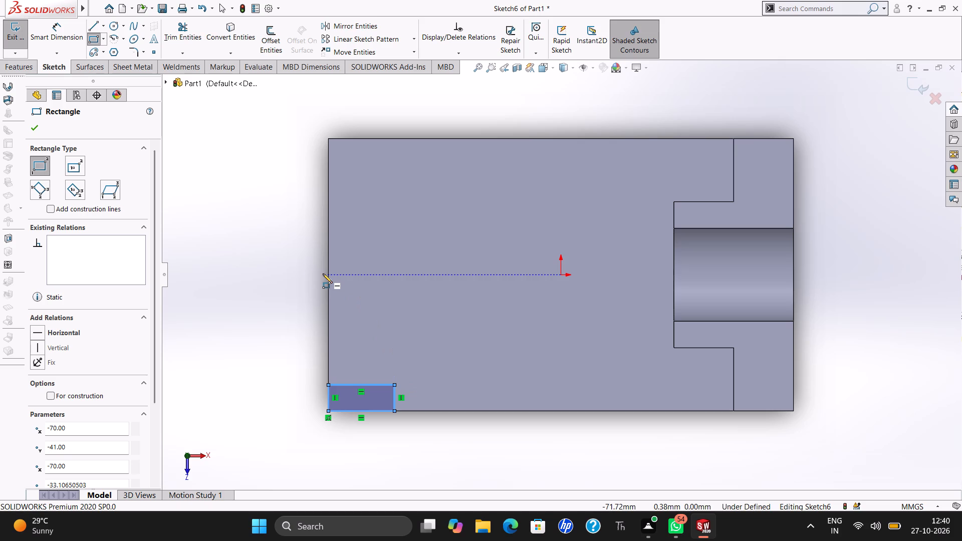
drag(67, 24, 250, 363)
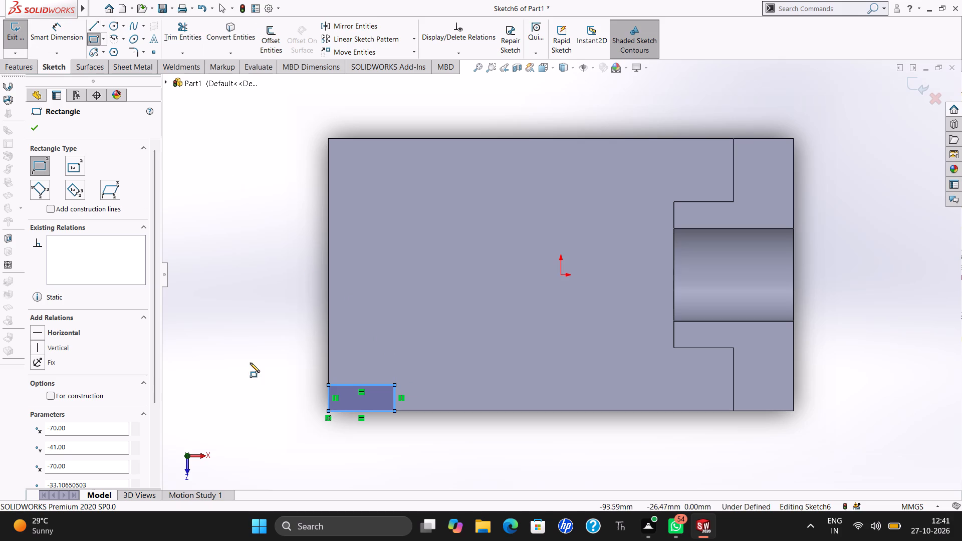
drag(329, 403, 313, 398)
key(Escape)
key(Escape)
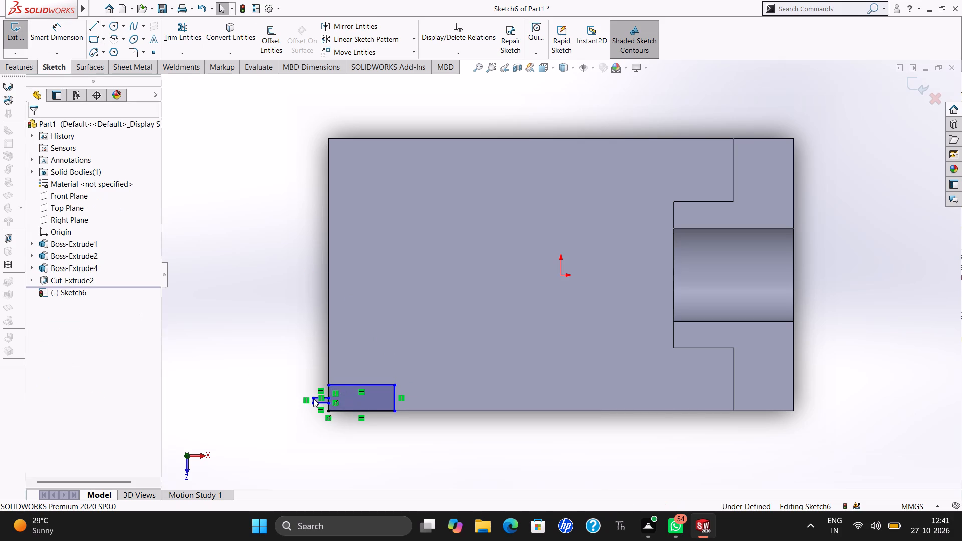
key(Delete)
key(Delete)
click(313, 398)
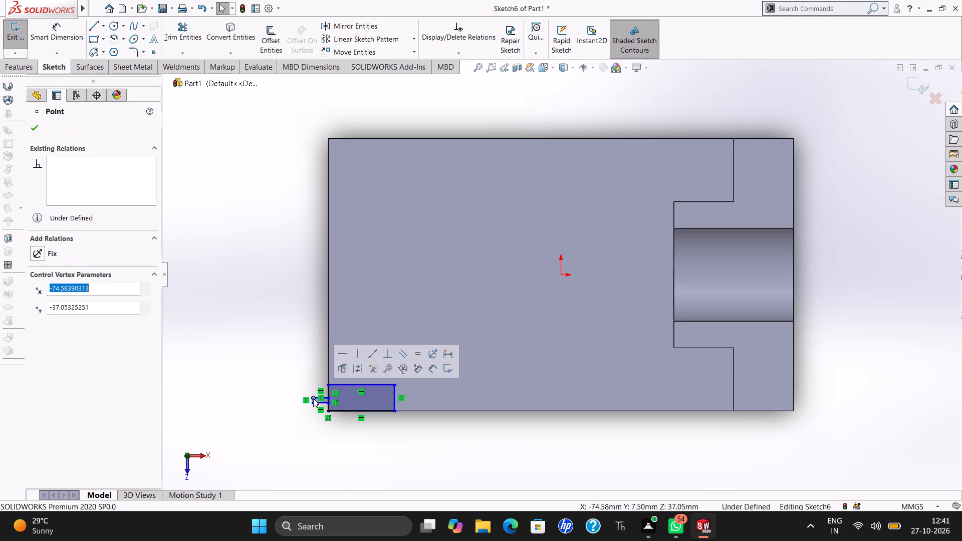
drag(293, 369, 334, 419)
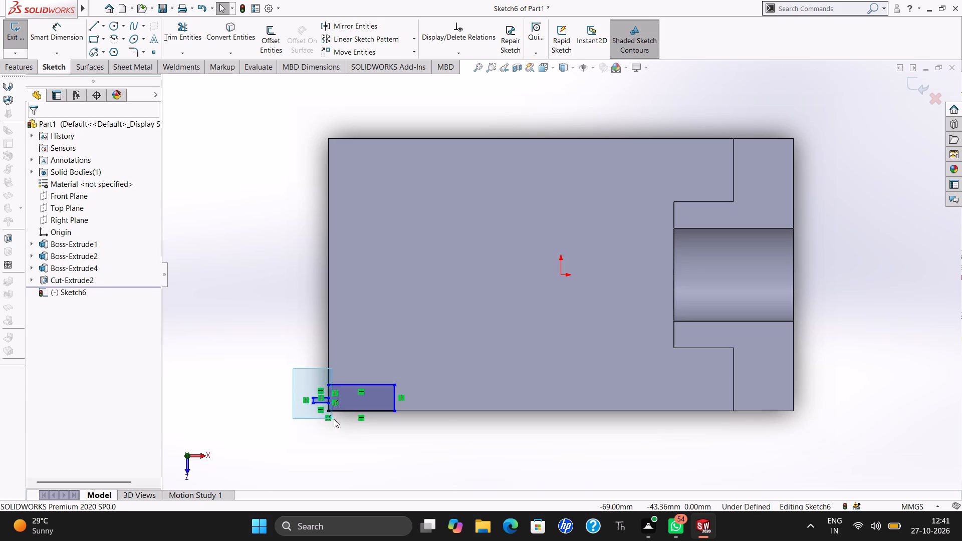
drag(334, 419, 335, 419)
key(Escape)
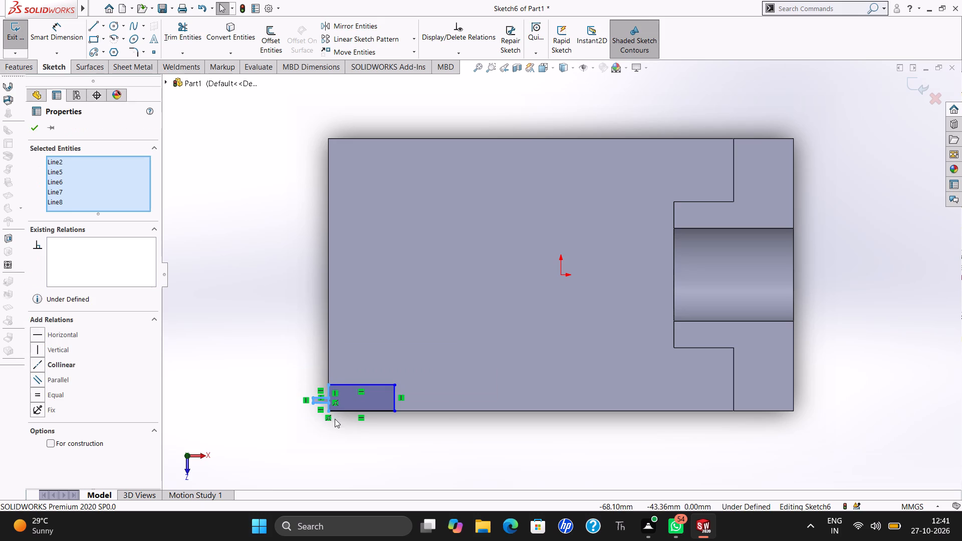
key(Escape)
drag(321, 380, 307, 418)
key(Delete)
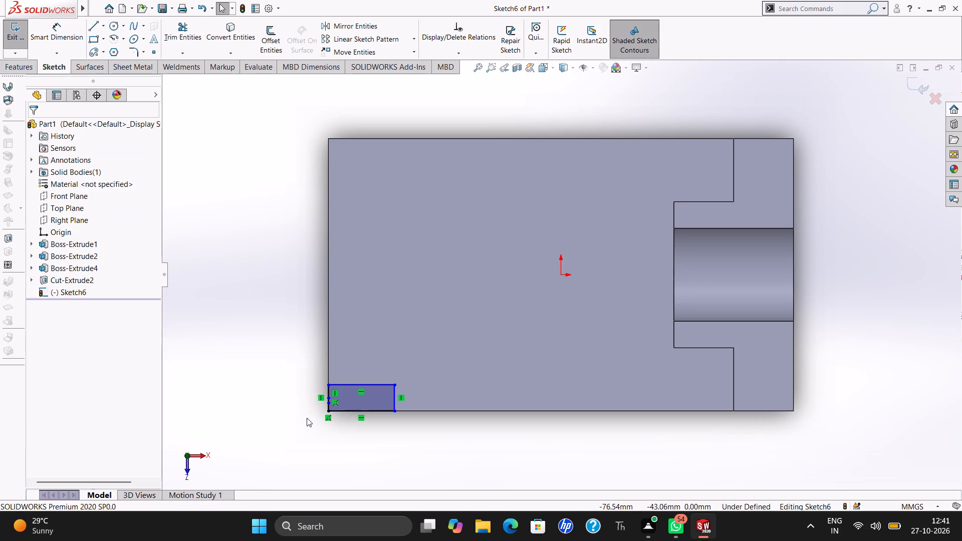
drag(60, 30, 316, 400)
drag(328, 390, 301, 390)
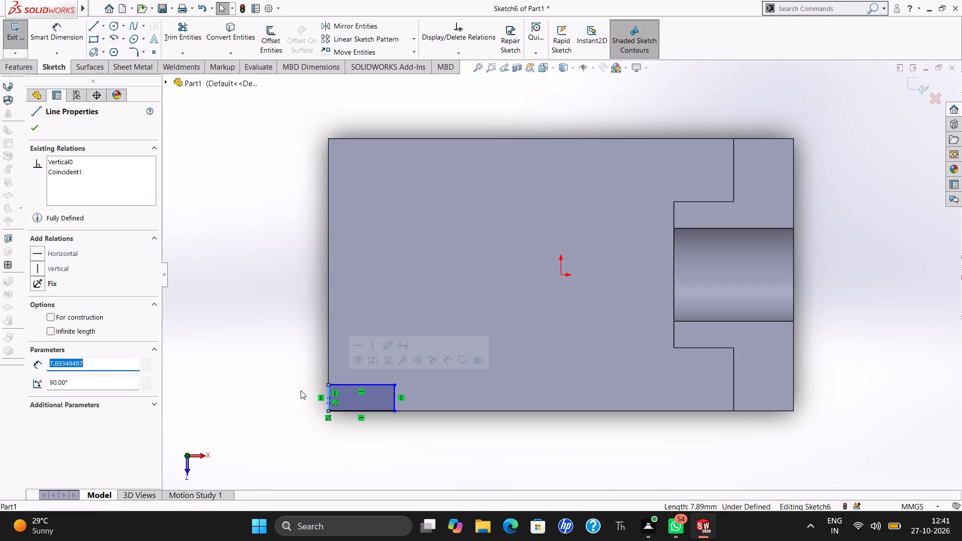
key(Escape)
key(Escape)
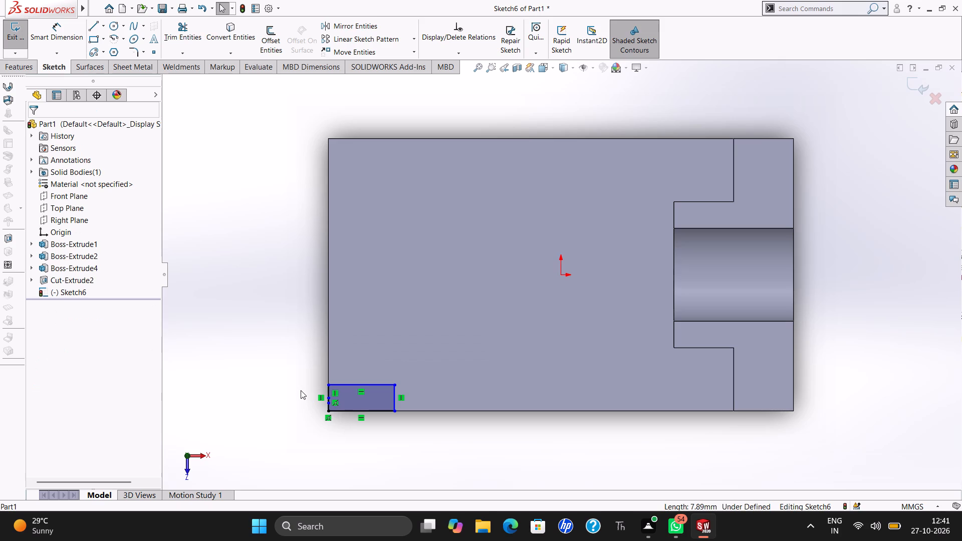
Dimension the rectangle's side along the base's short edge to 12 mm and exit the sketch.
click(65, 31)
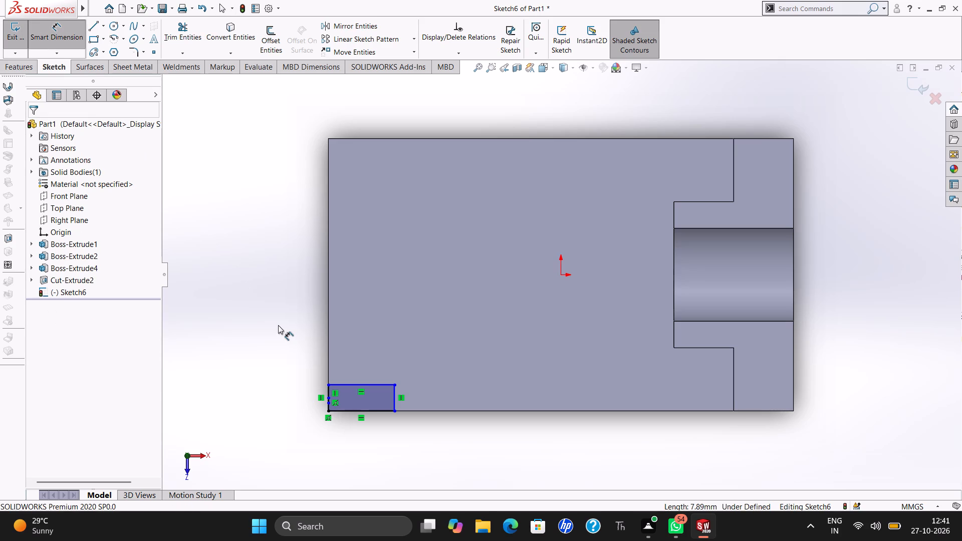
ctrl+scroll(360, 380, down, 8)
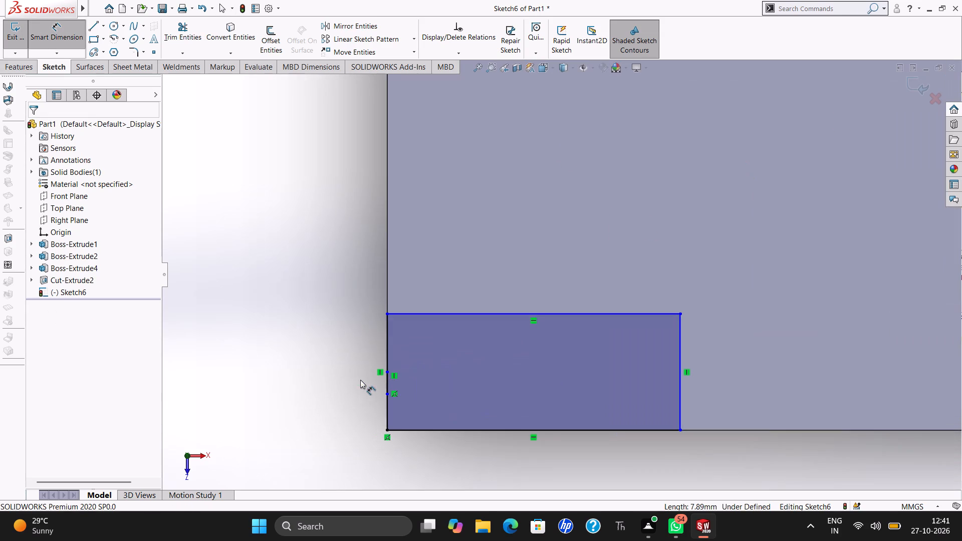
click(386, 350)
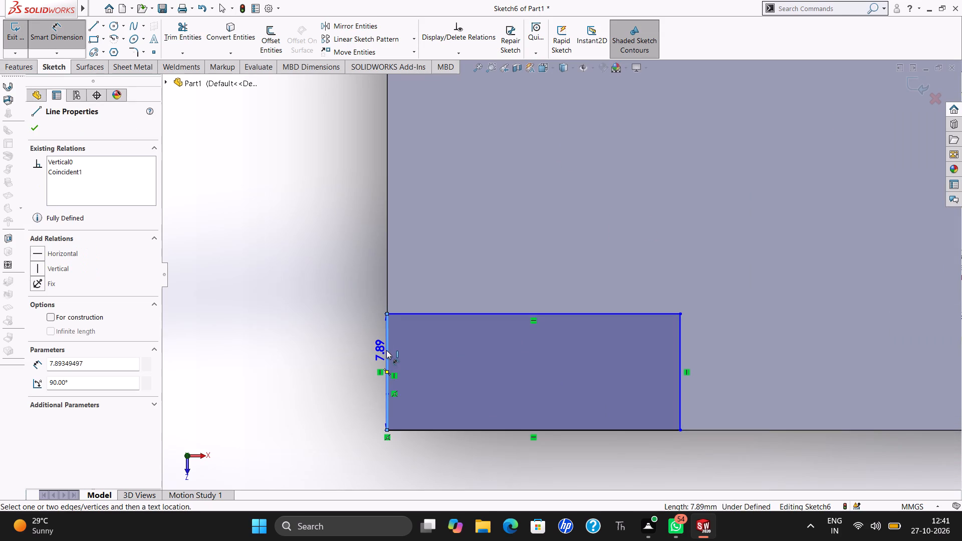
click(325, 377)
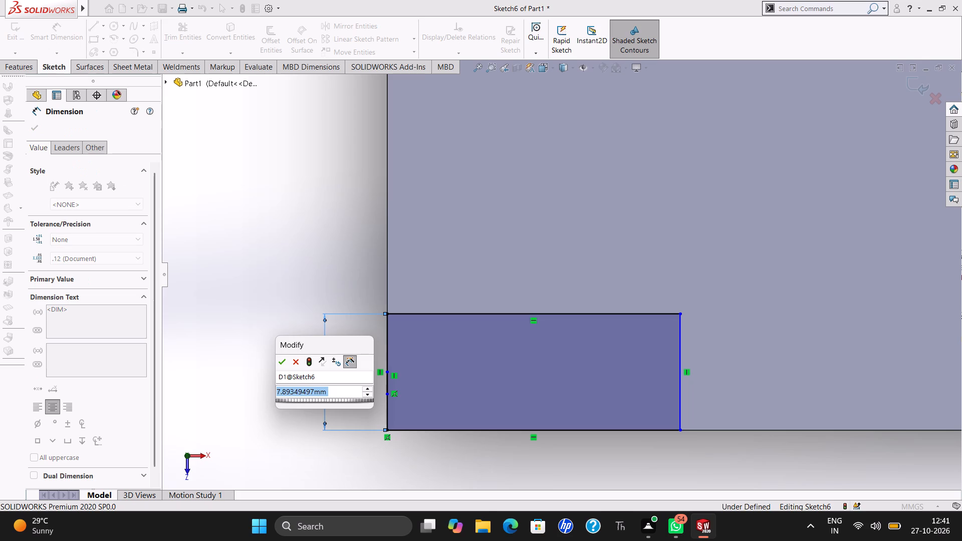
text(12)
key(Return)
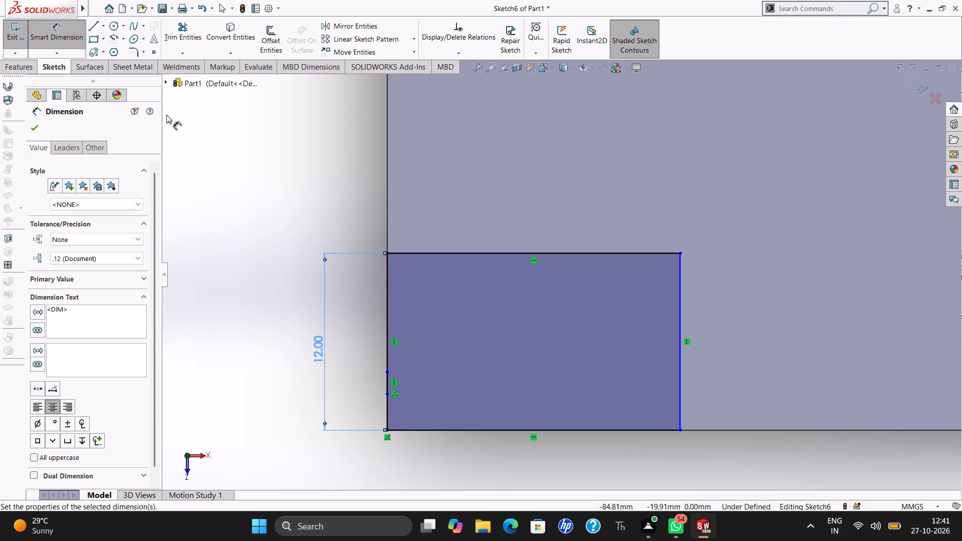
click(31, 128)
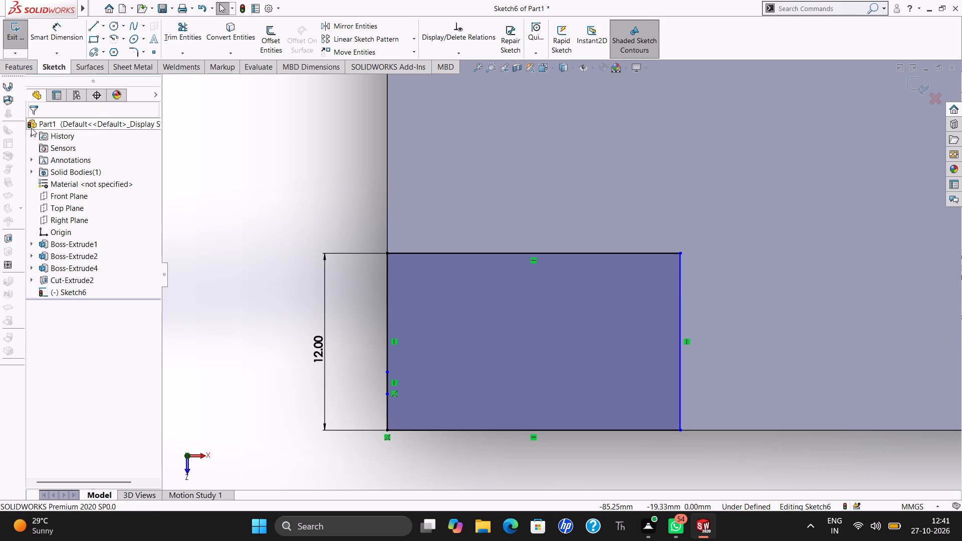
click(913, 89)
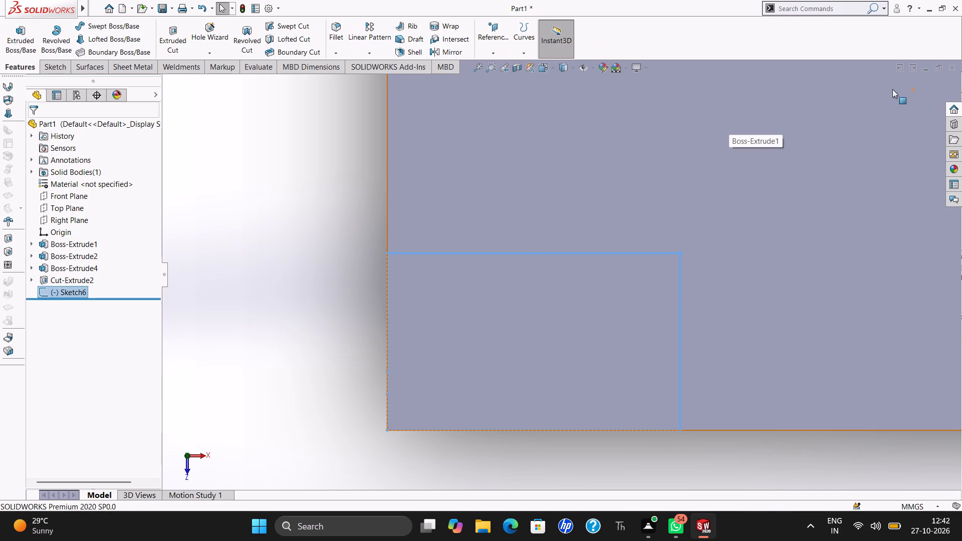
Extrude the closed corner rectangle region upward from the base's top face as a 13 mm blind boss with merged result.
key(ctrl+7)
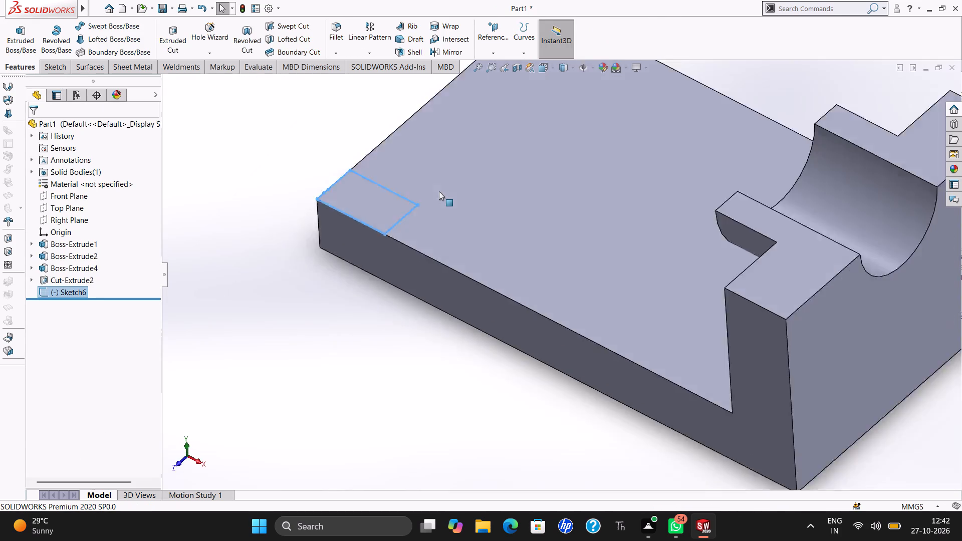
click(21, 38)
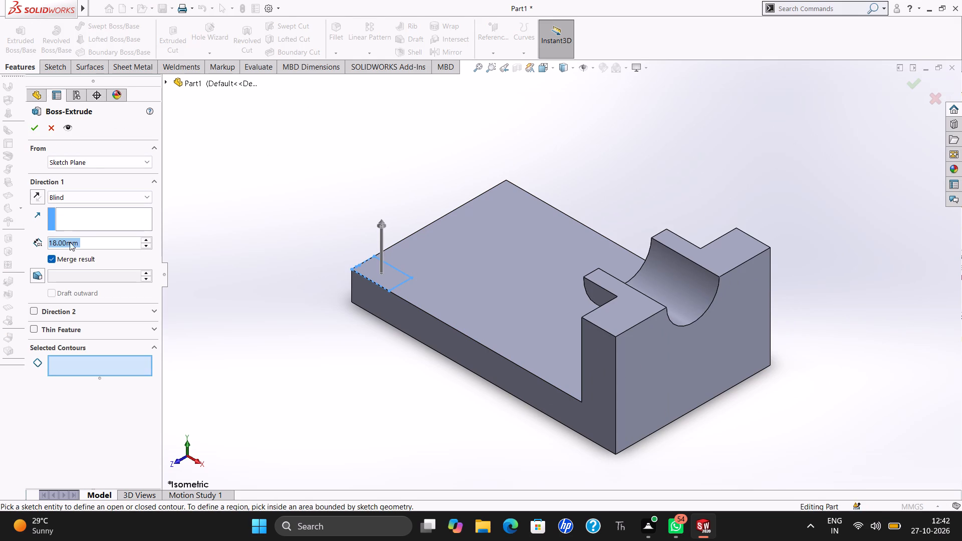
text(13)
key(Return)
click(36, 129)
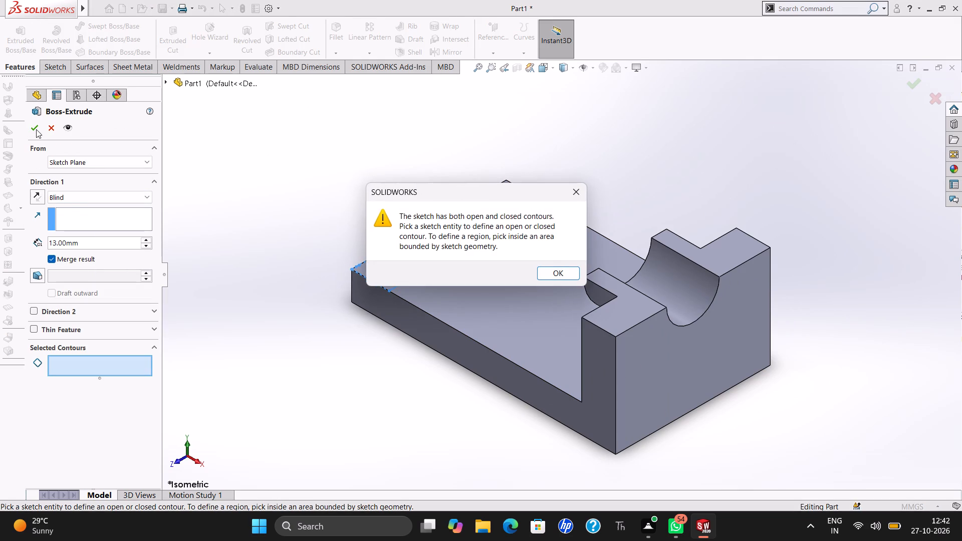
click(547, 270)
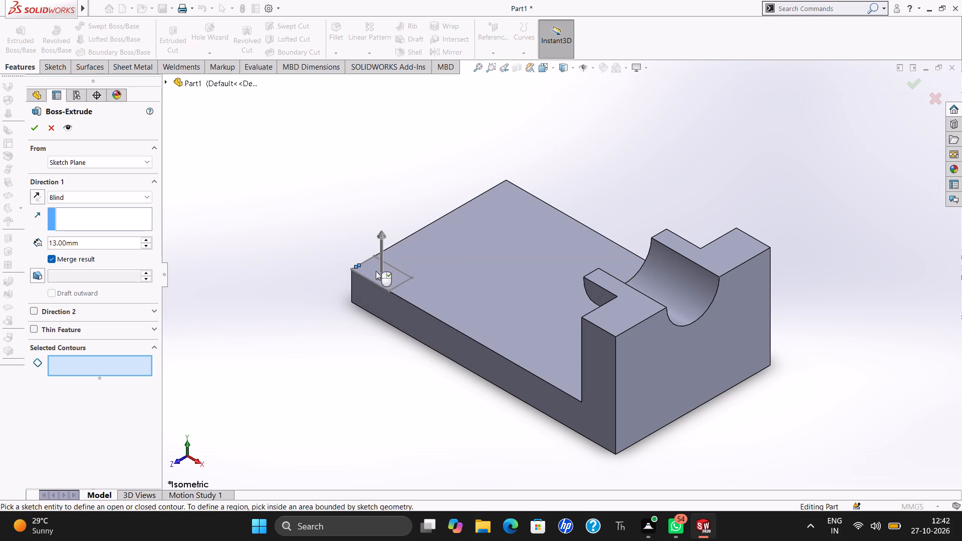
click(376, 271)
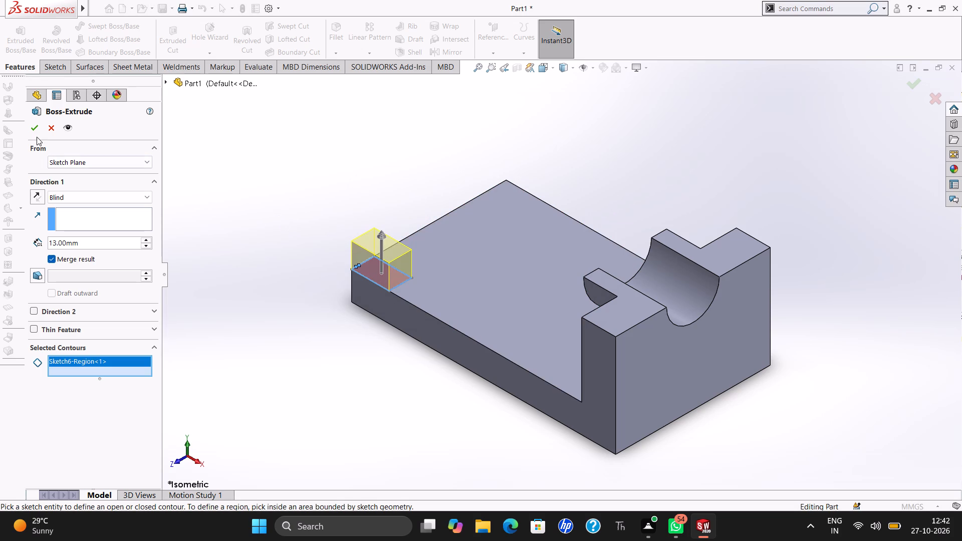
click(34, 129)
click(299, 250)
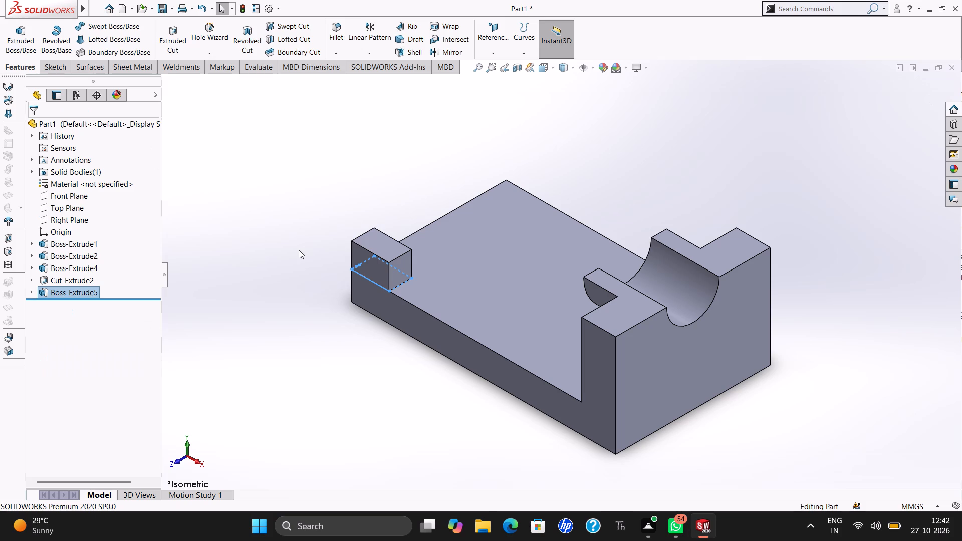
Start a sketch on the base's long front side face and draw a circle of 14 mm radius above the base.
click(431, 335)
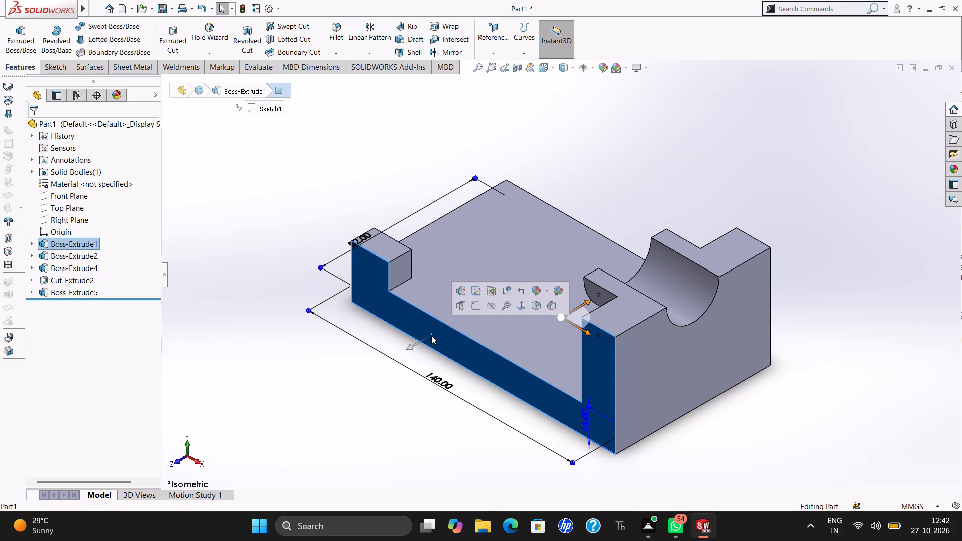
click(474, 309)
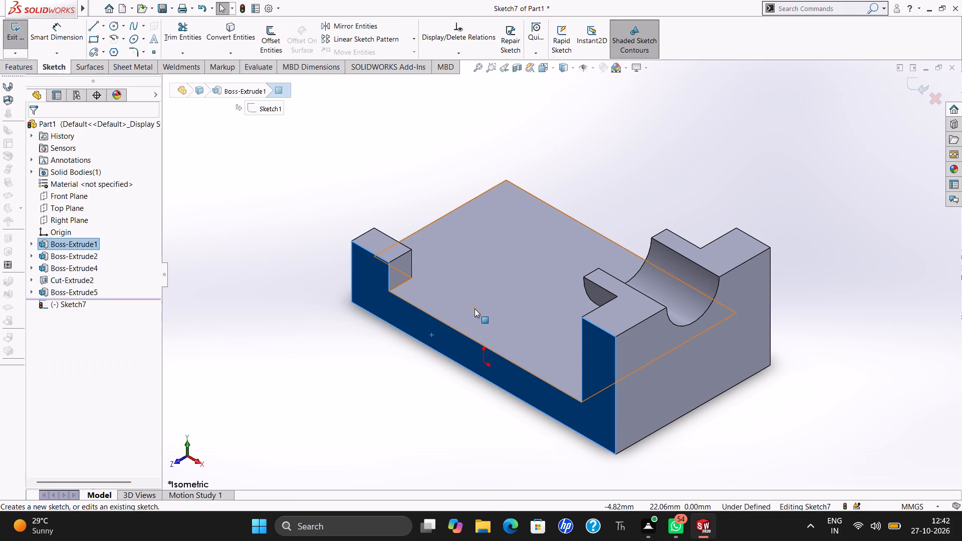
key(ctrl+8)
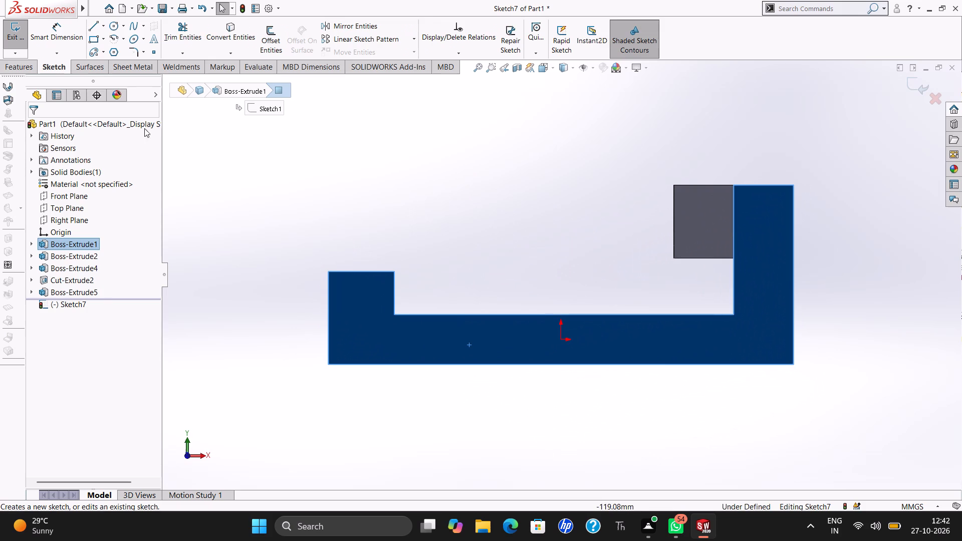
click(112, 24)
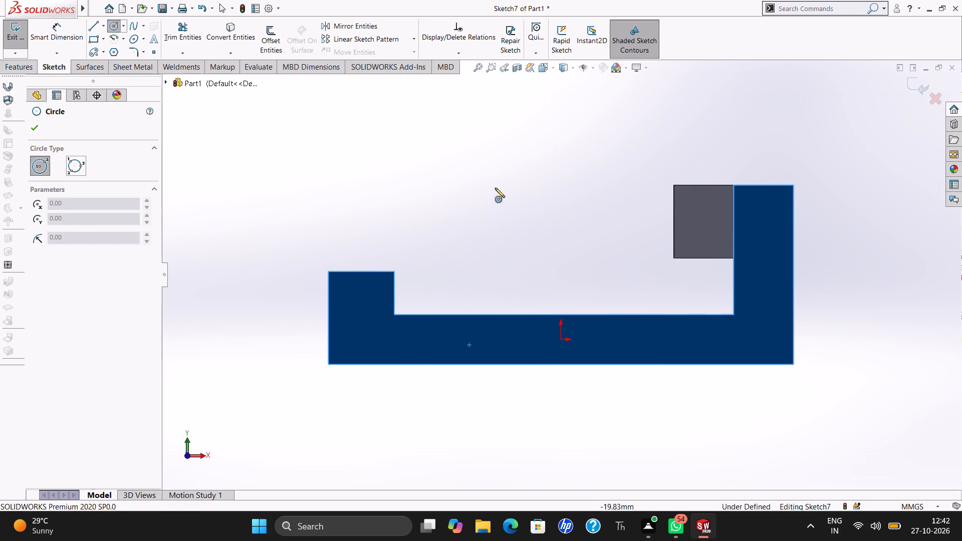
drag(495, 188, 520, 206)
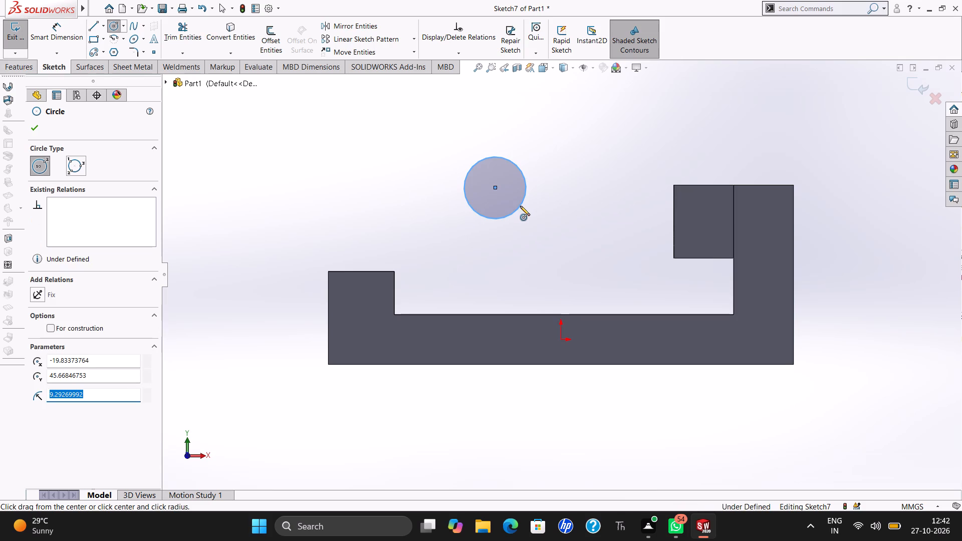
text(14)
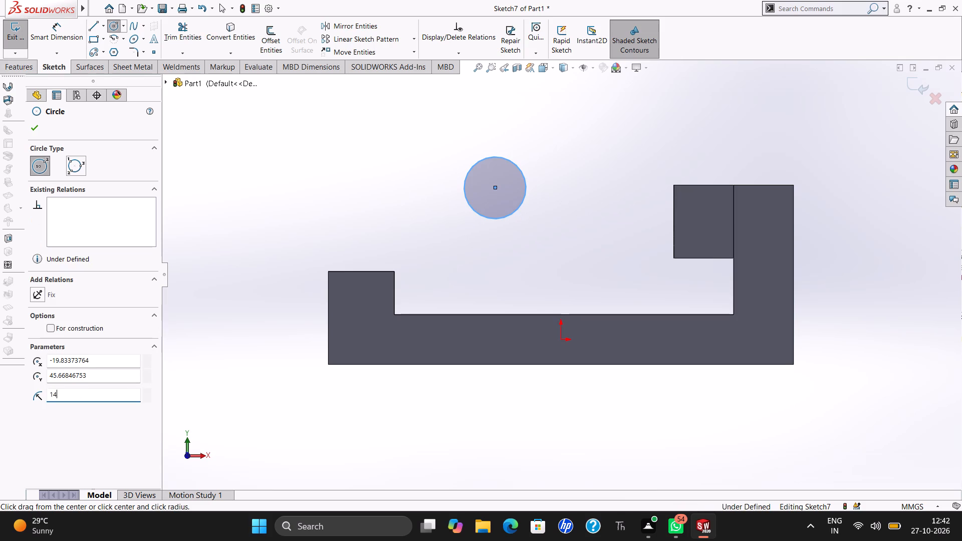
key(Return)
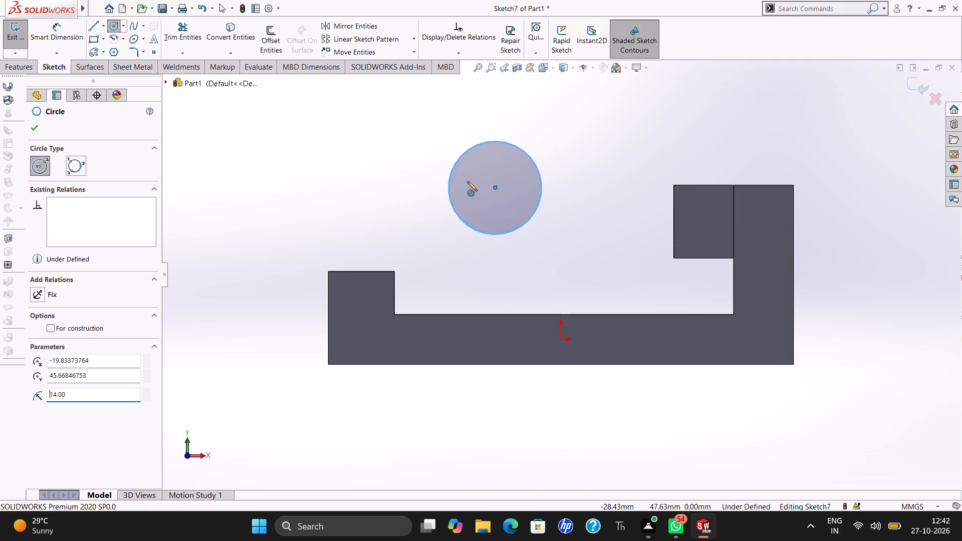
Draw a second circle of 25 mm radius concentric with the 14 mm radius circle.
drag(496, 186, 515, 212)
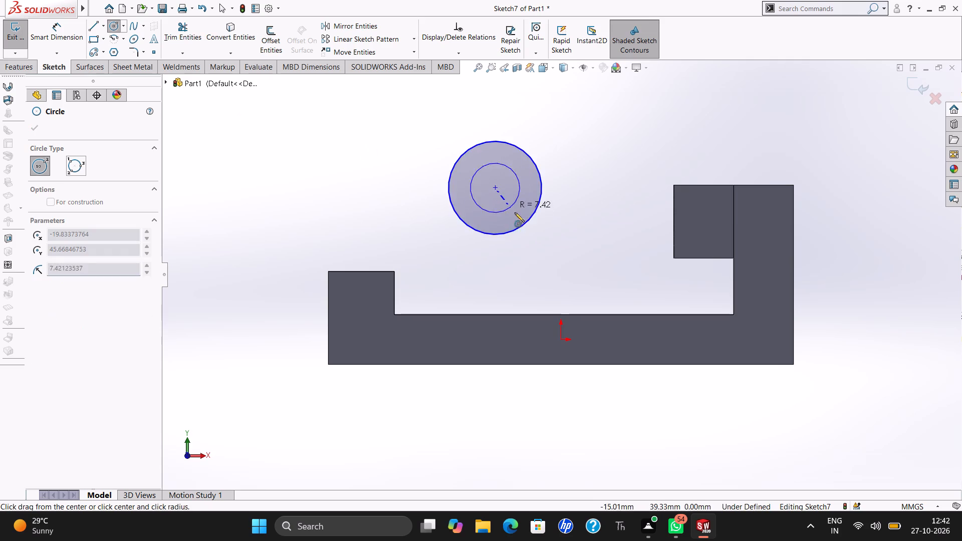
drag(515, 212, 539, 238)
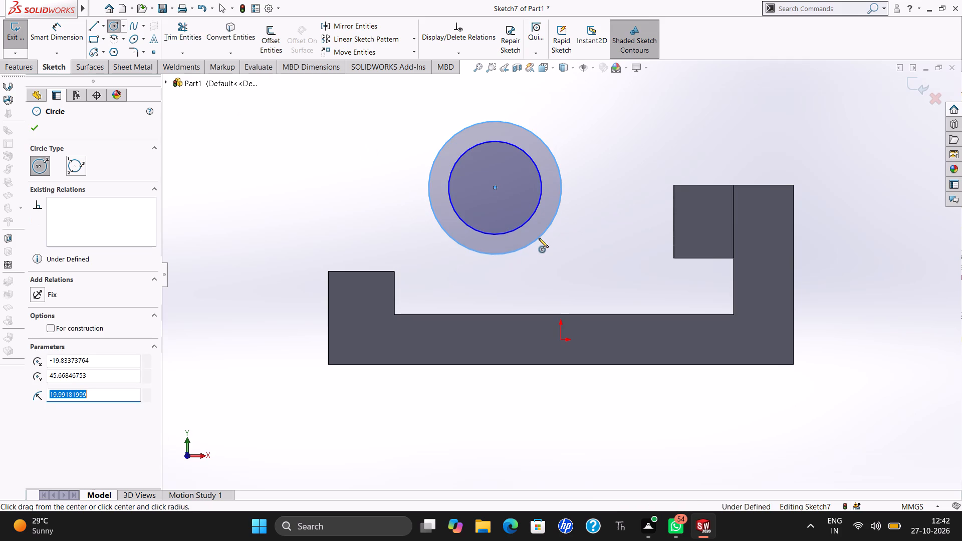
text(25)
key(Return)
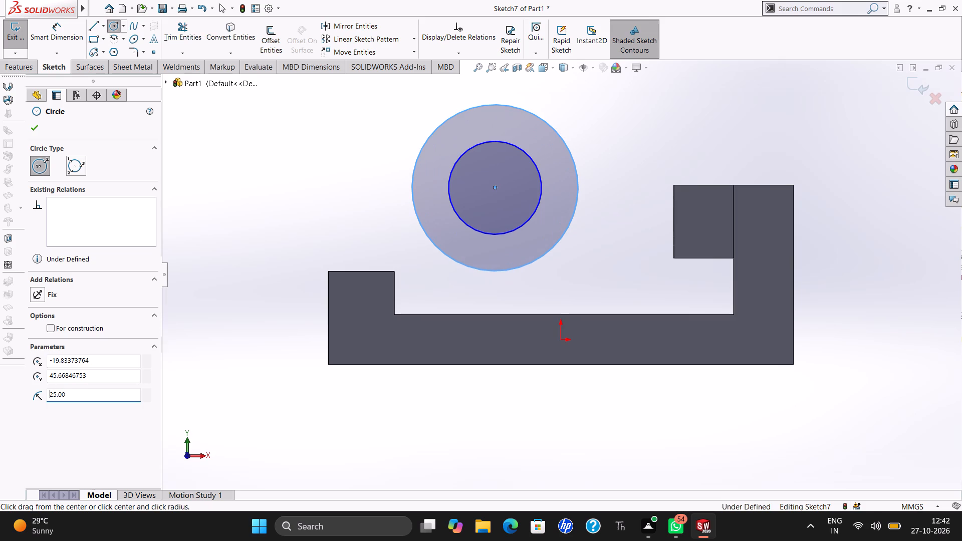
key(Escape)
key(Escape)
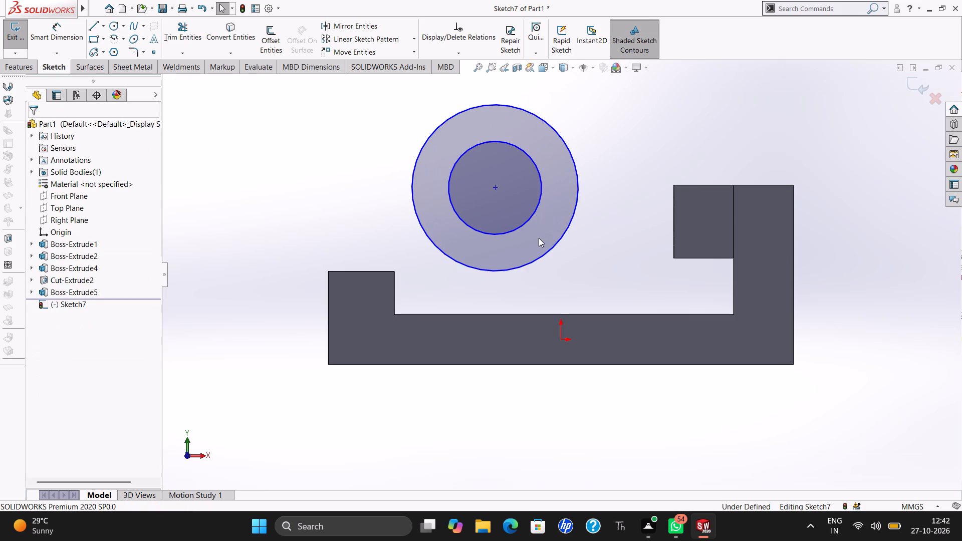
key(Escape)
key(Escape)
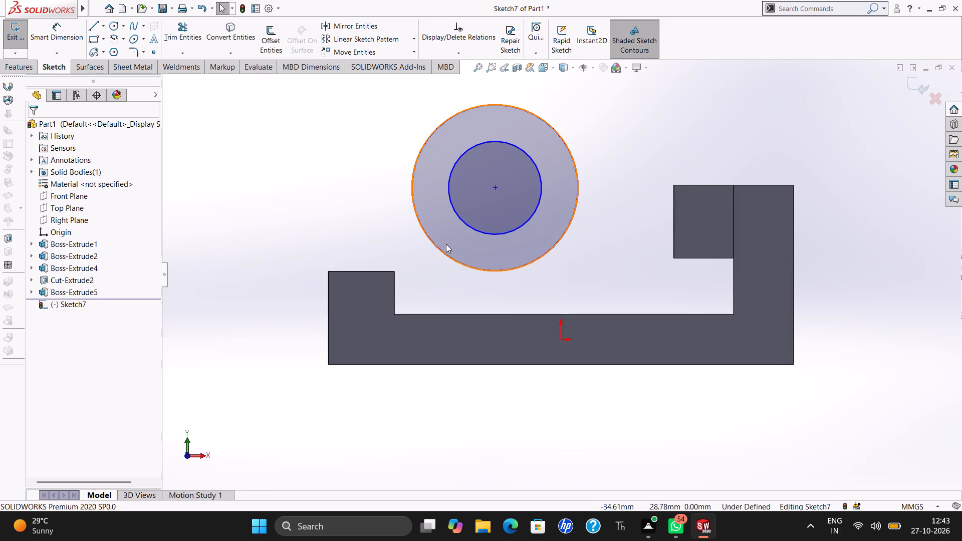
Delete the inner 14 mm radius circle from the sketch.
click(468, 225)
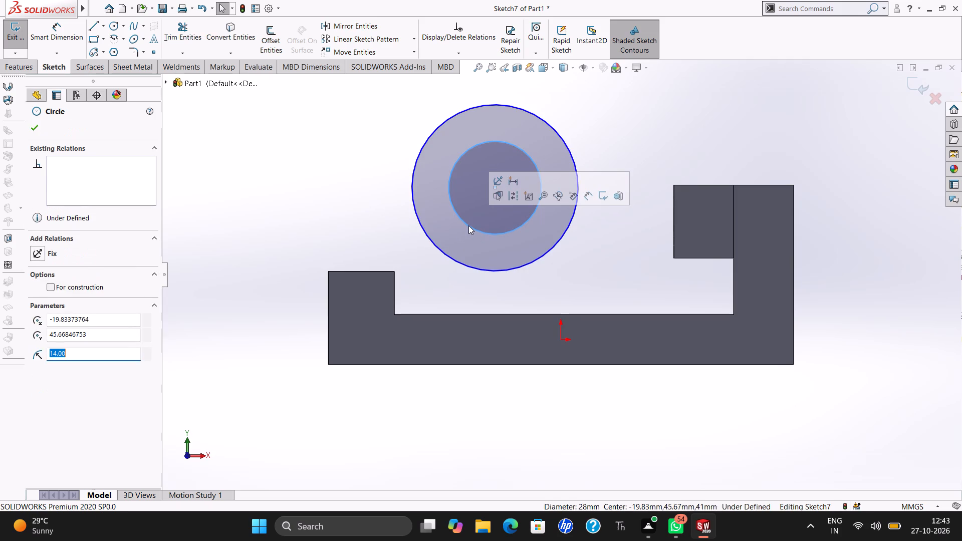
key(Delete)
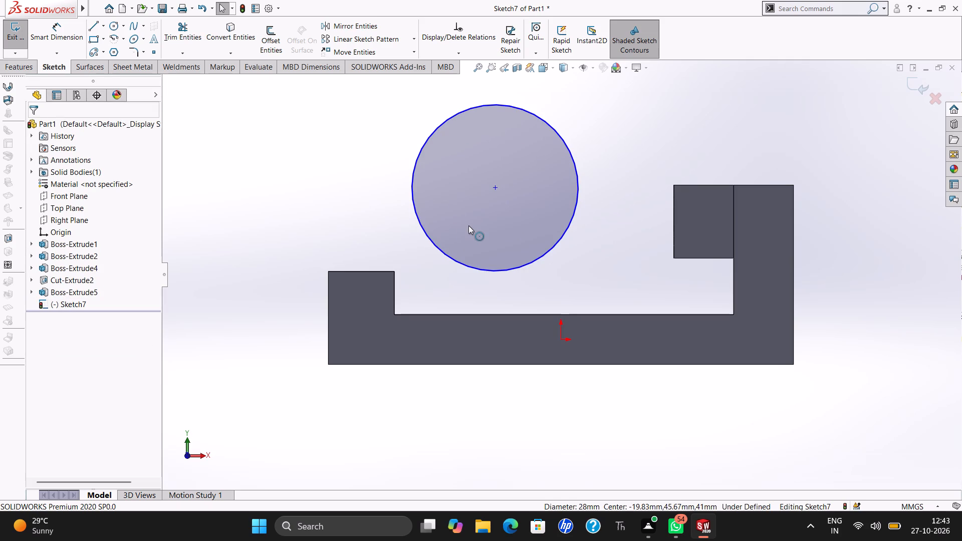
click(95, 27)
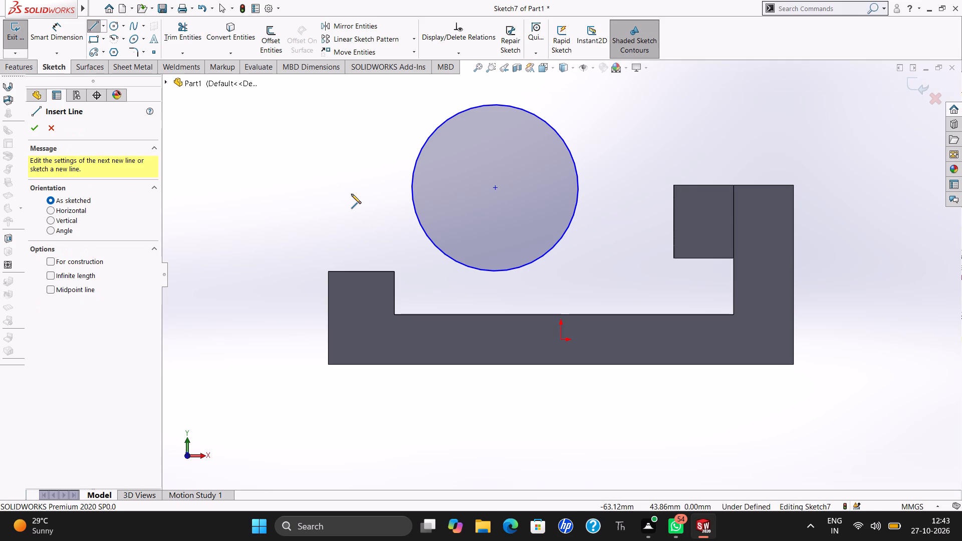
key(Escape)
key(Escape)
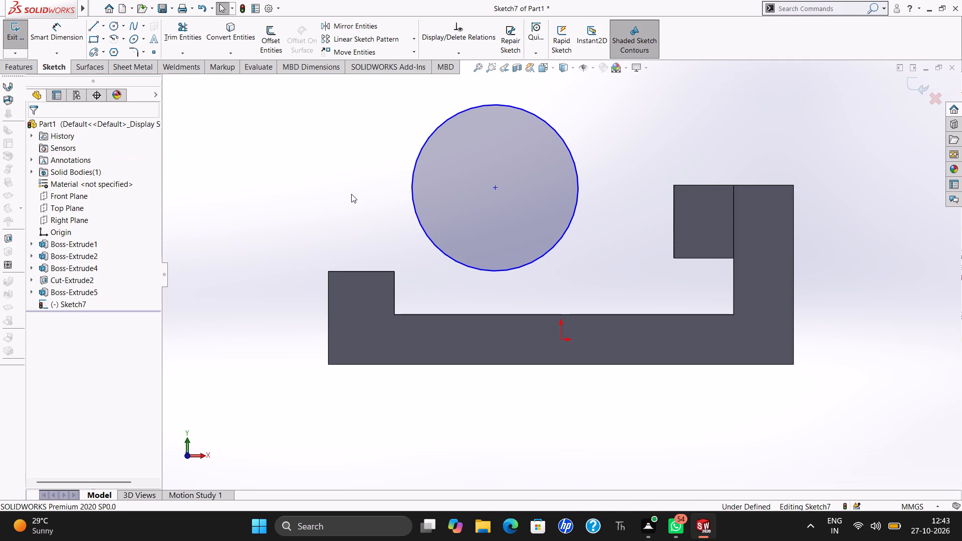
Dimension the circle's centre at 90 mm horizontally from the outer edge of the end wall.
click(72, 45)
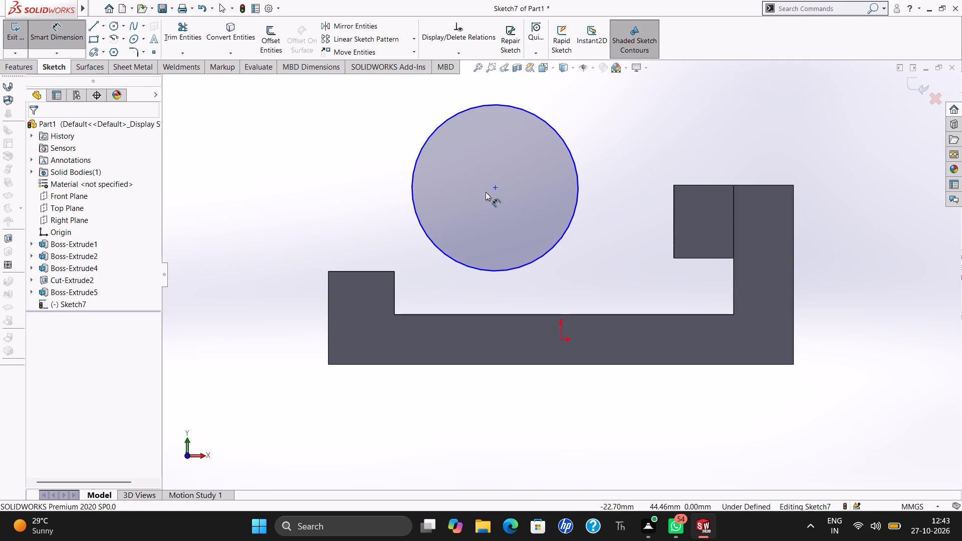
click(493, 188)
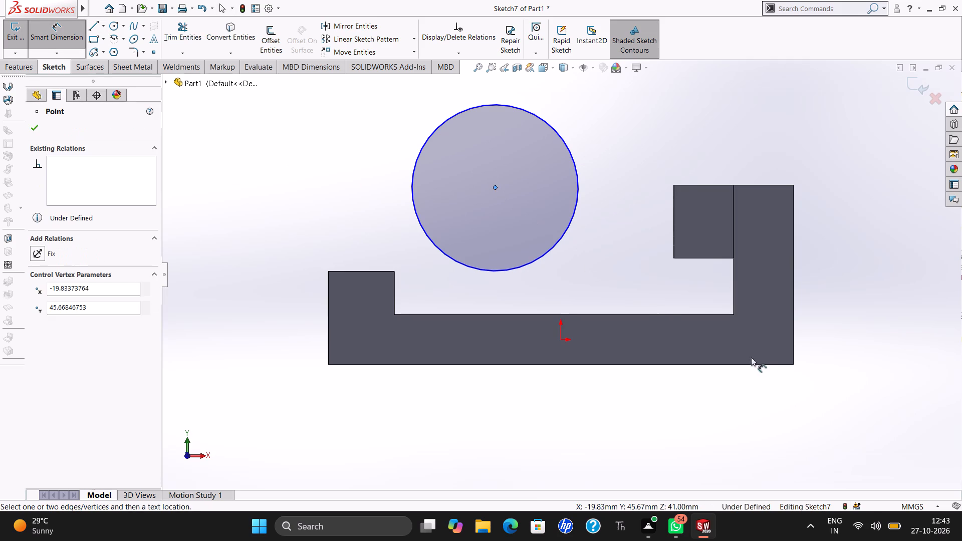
click(794, 364)
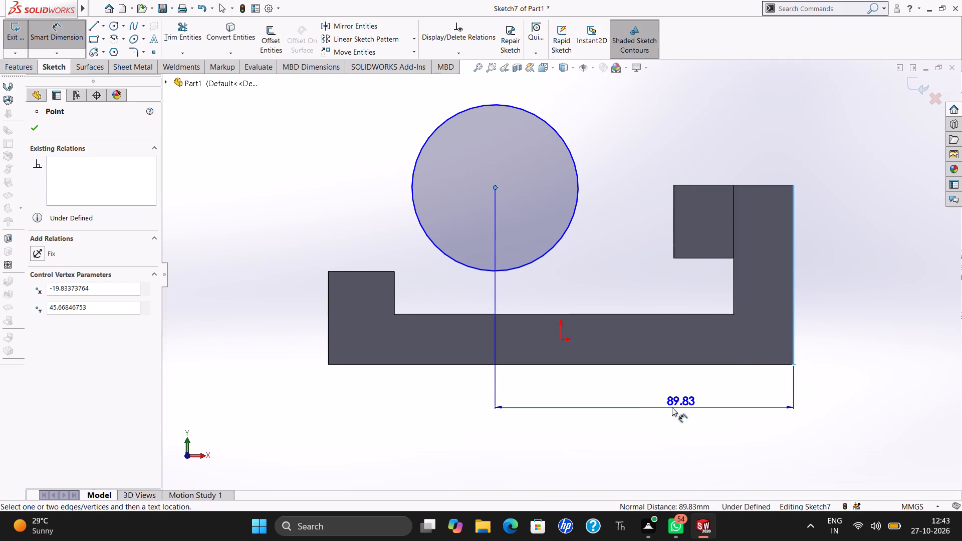
click(666, 407)
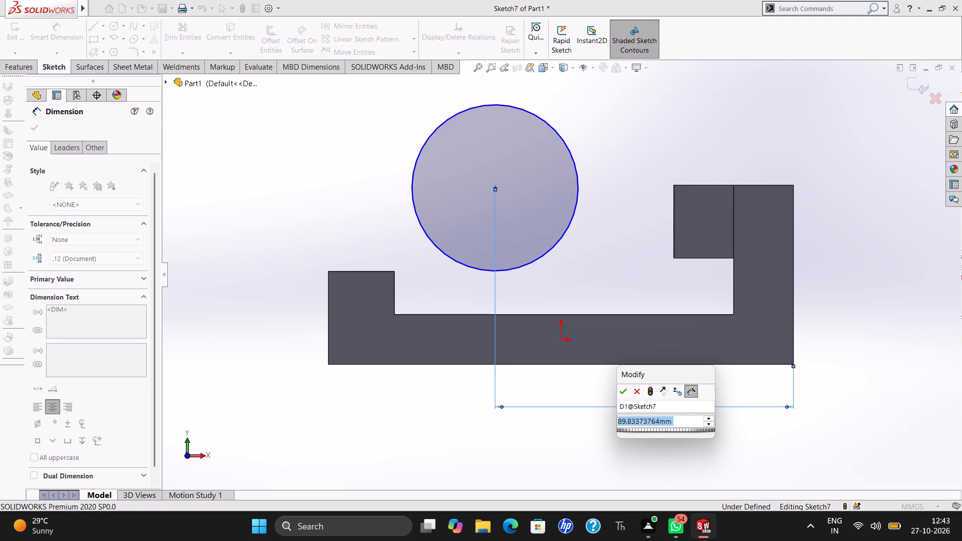
text(90)
key(Return)
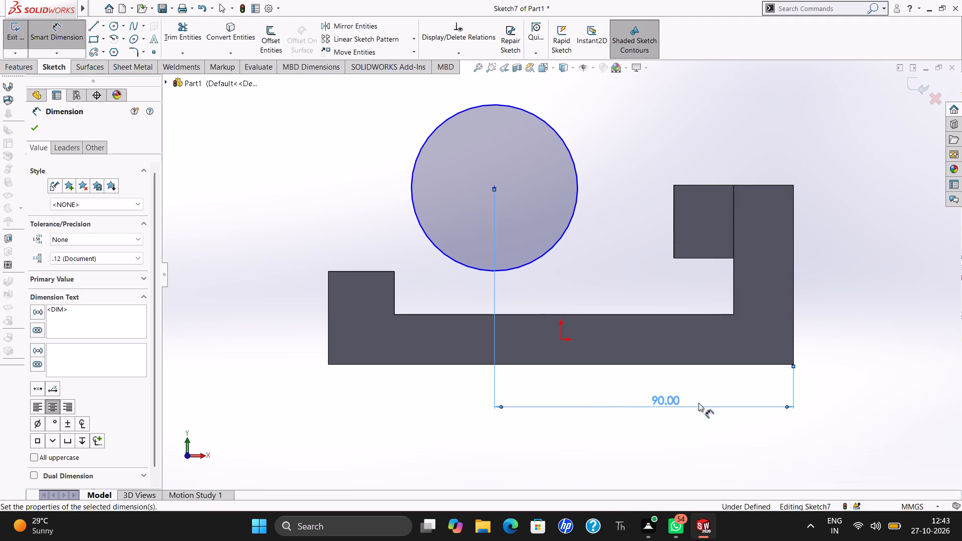
Draw a vertical line about 38 mm long from the circle's side point farther from the end wall down to the base's top edge.
ctrl+scroll(798, 374, down, 1)
ctrl+scroll(798, 374, up, 4)
ctrl+scroll(798, 374, down, 6)
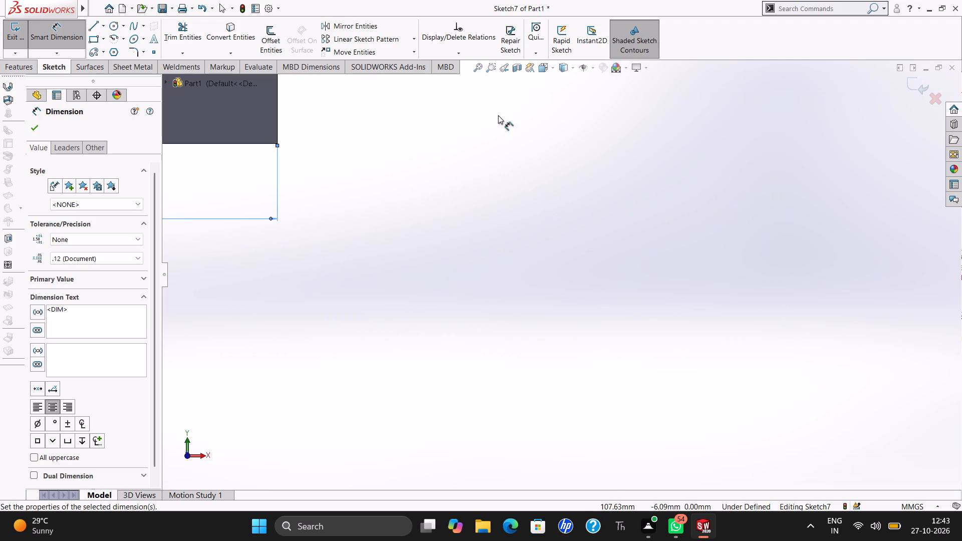
click(476, 70)
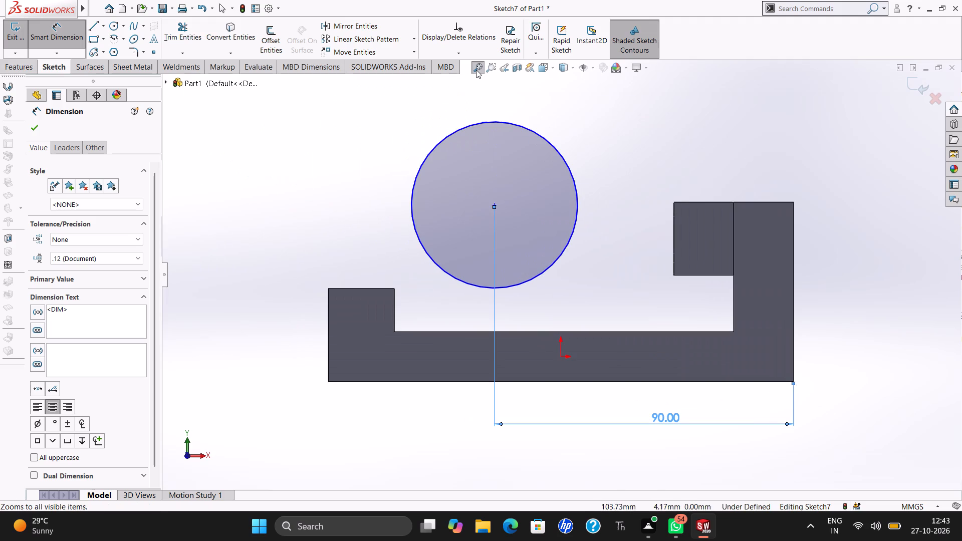
ctrl+scroll(483, 192, down, 2)
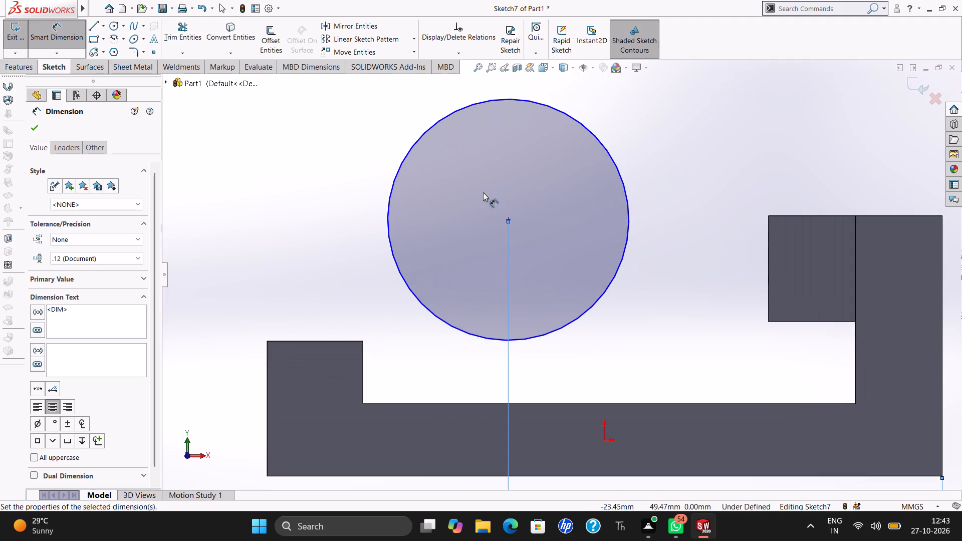
click(477, 72)
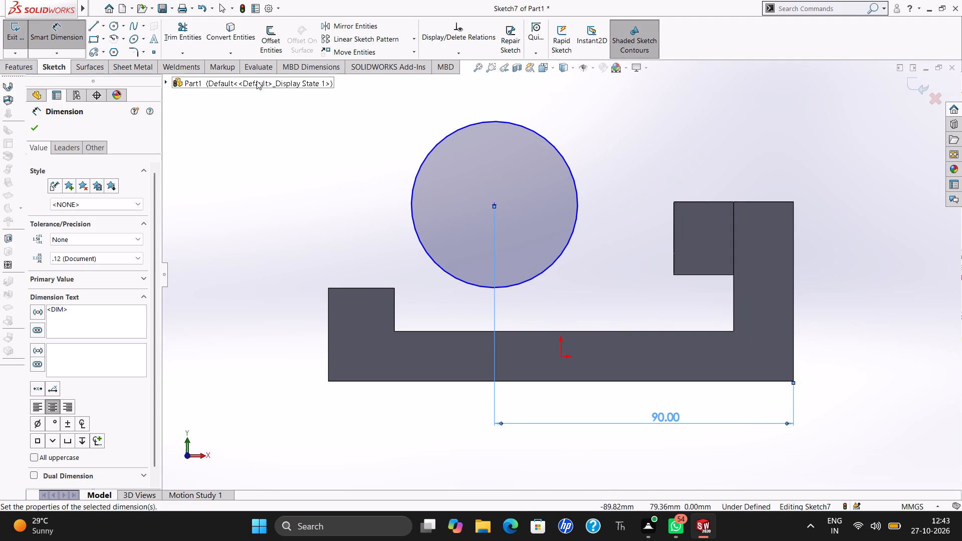
click(93, 29)
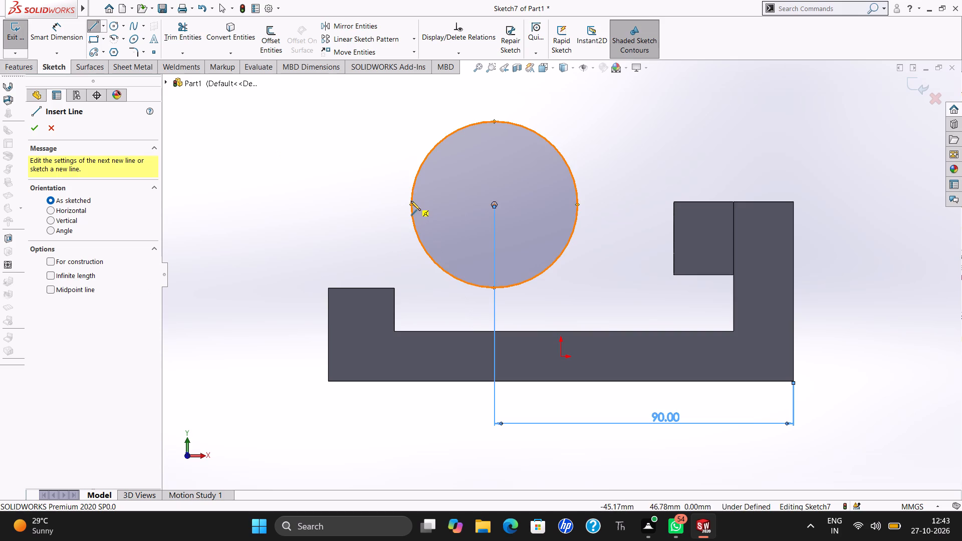
drag(411, 204, 411, 258)
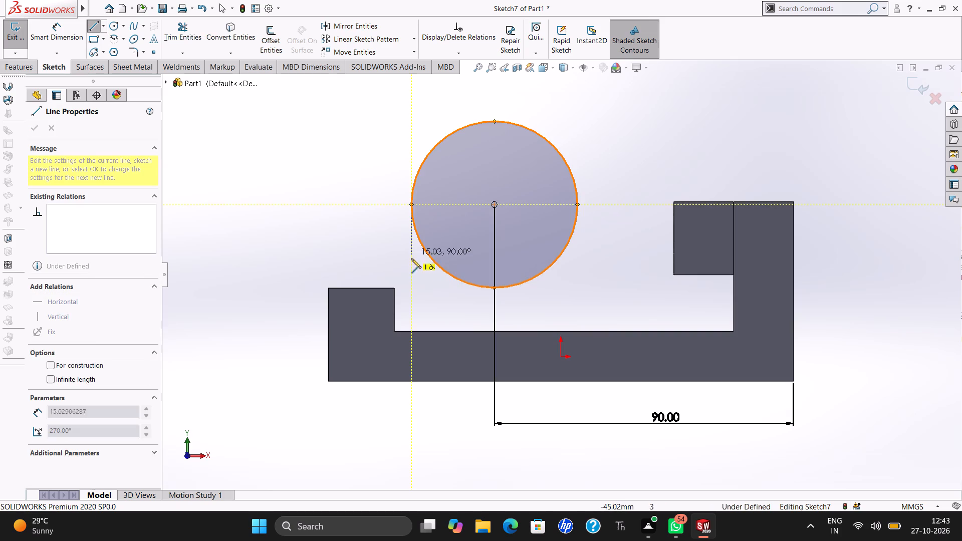
drag(411, 258, 414, 319)
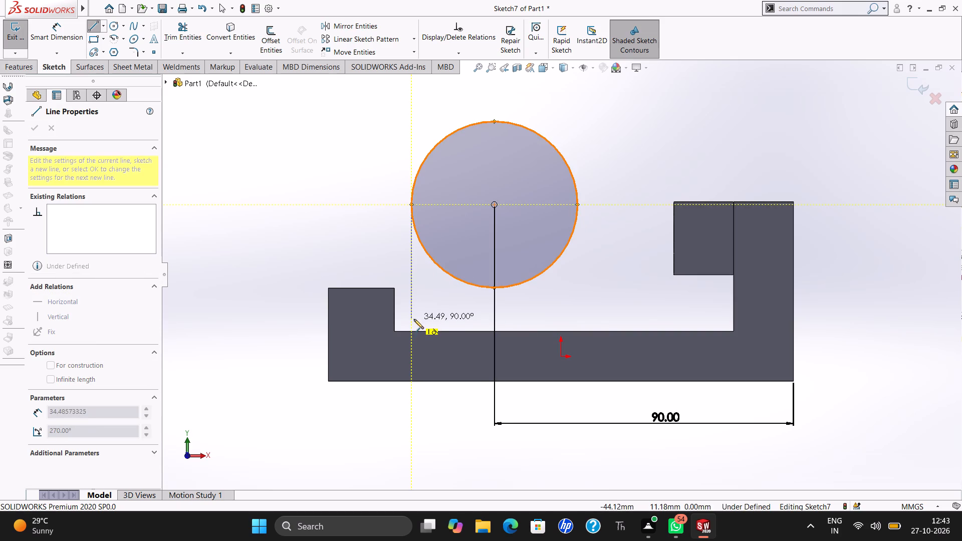
drag(414, 319, 411, 331)
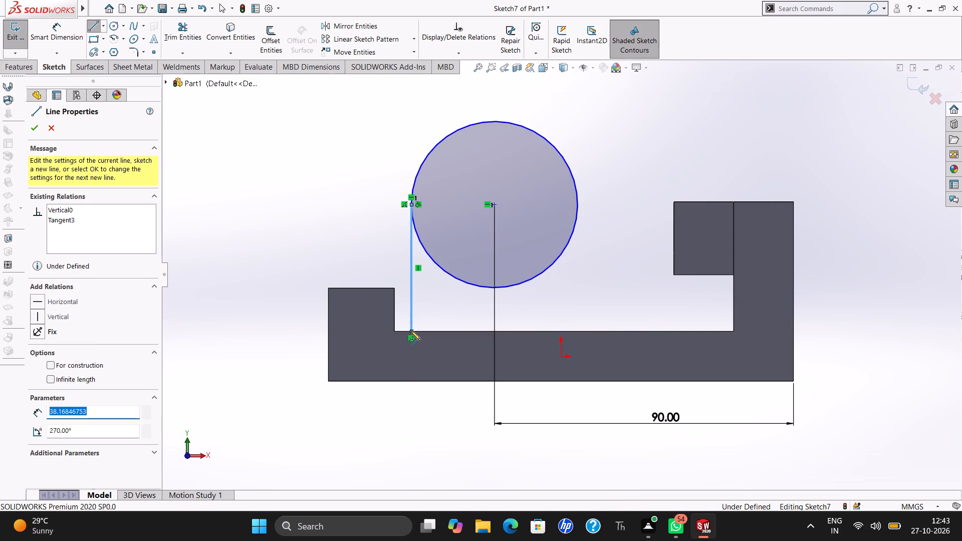
key(Escape)
key(Escape)
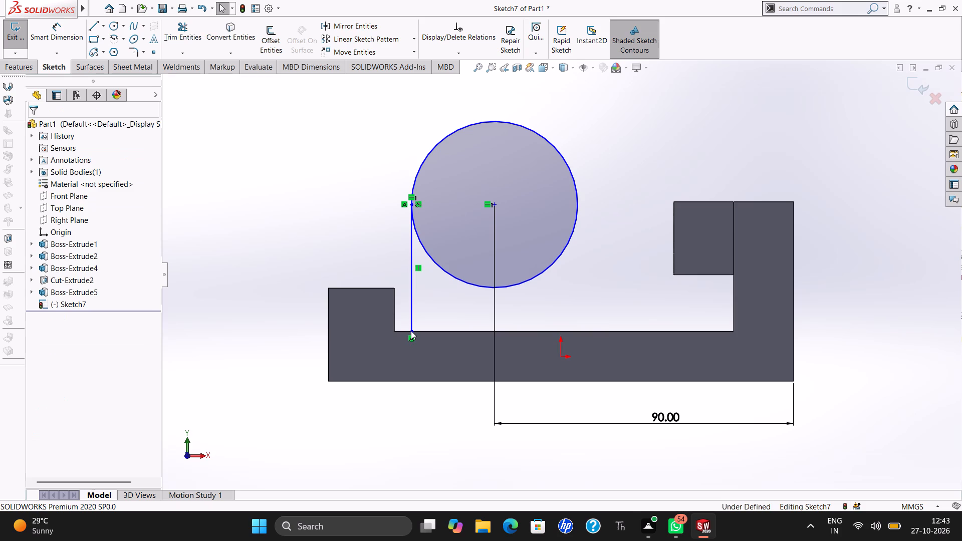
Draw a matching vertical line about 38 mm long from the circle's side point nearer the end wall down to the base's top edge.
click(97, 24)
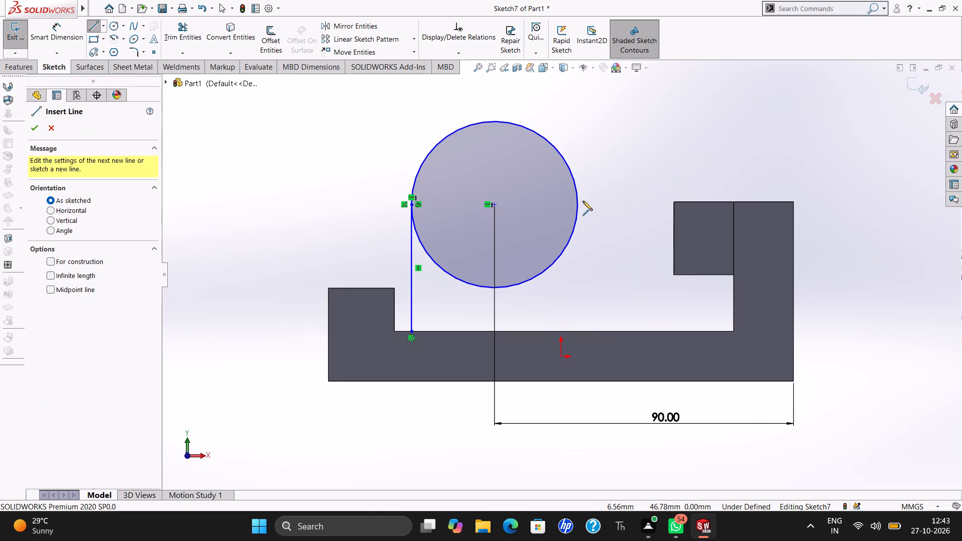
drag(577, 204, 576, 264)
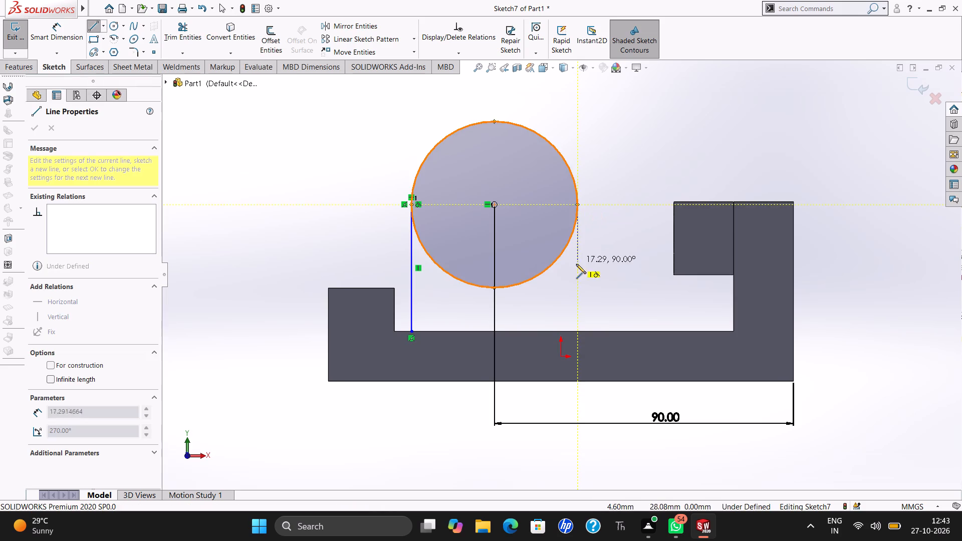
drag(576, 264, 578, 332)
click(578, 332)
key(Escape)
key(Escape)
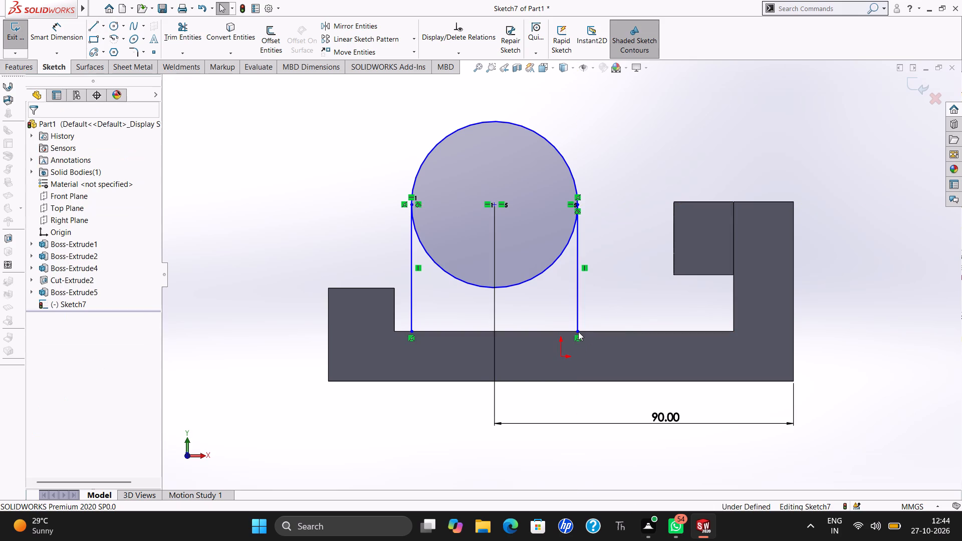
drag(578, 332, 417, 191)
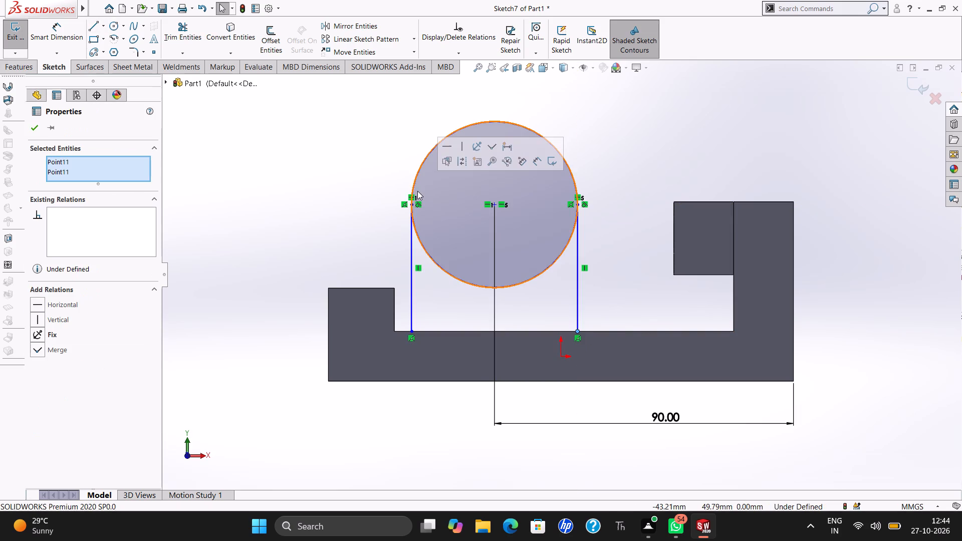
key(Escape)
key(Escape)
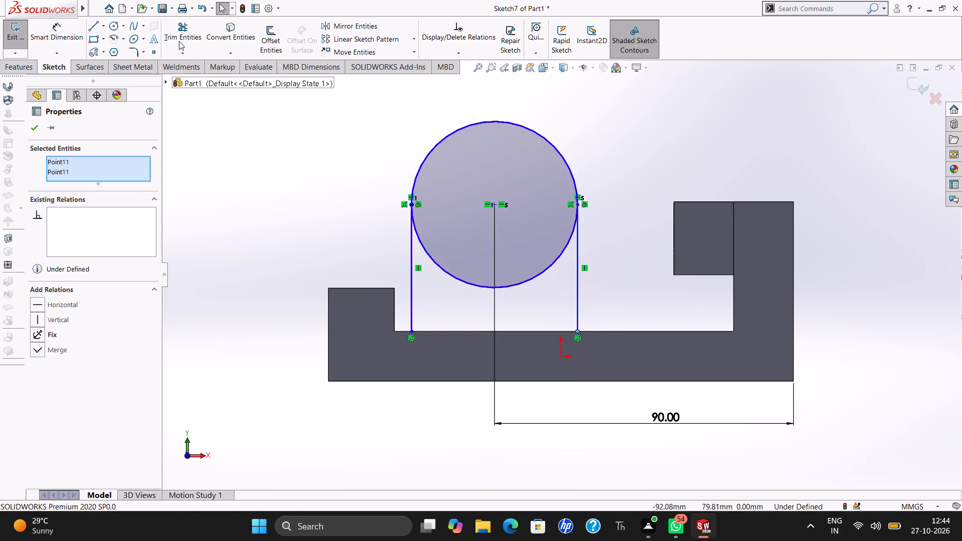
Trim away the lower half of the circle between the two vertical lines, using Power trim.
click(168, 25)
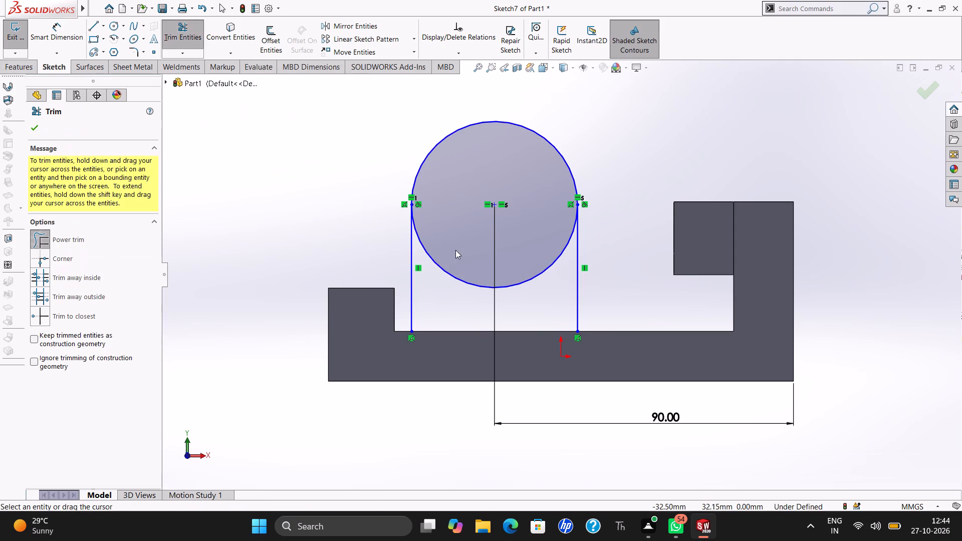
drag(456, 250, 441, 269)
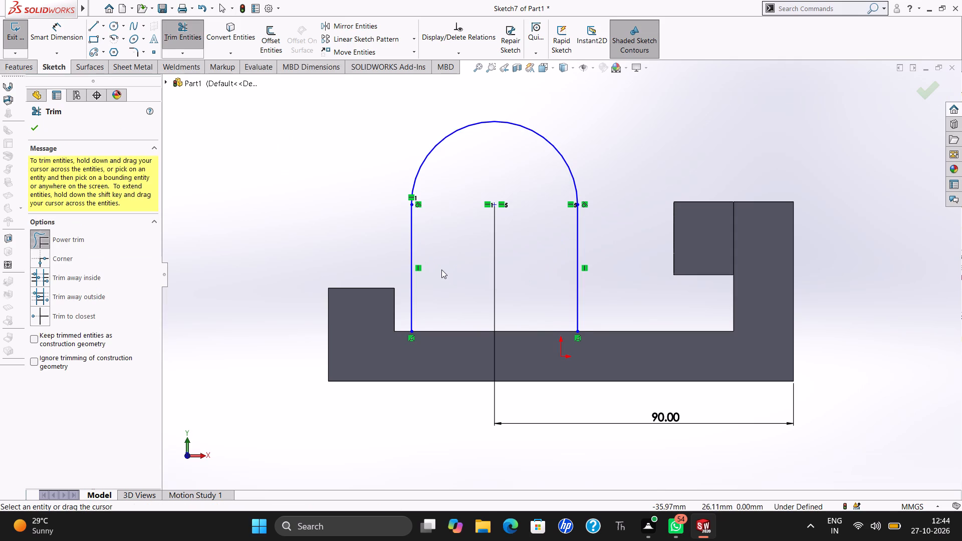
key(Escape)
key(Escape)
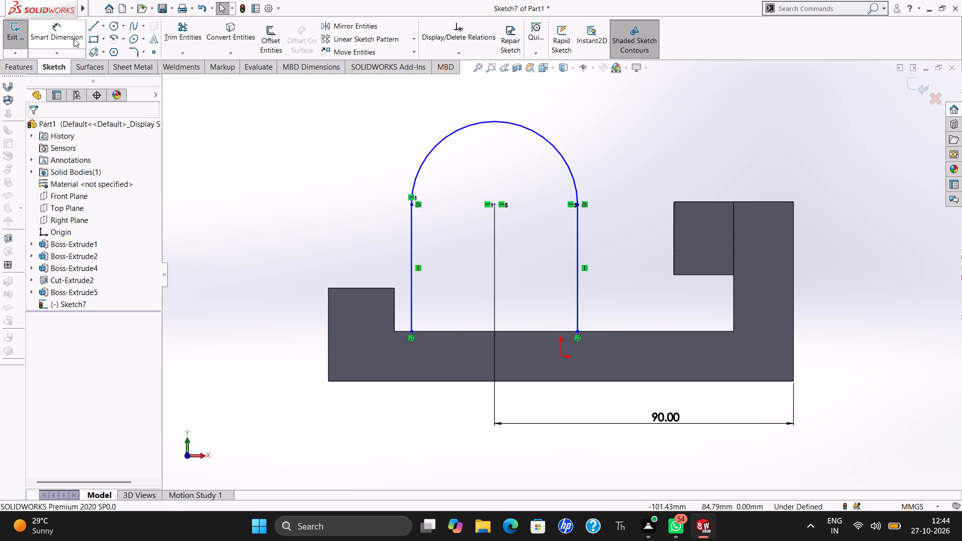
Apply a coincident relation between the base's top edge and the lower endpoint of the vertical line farther from the end wall.
click(405, 331)
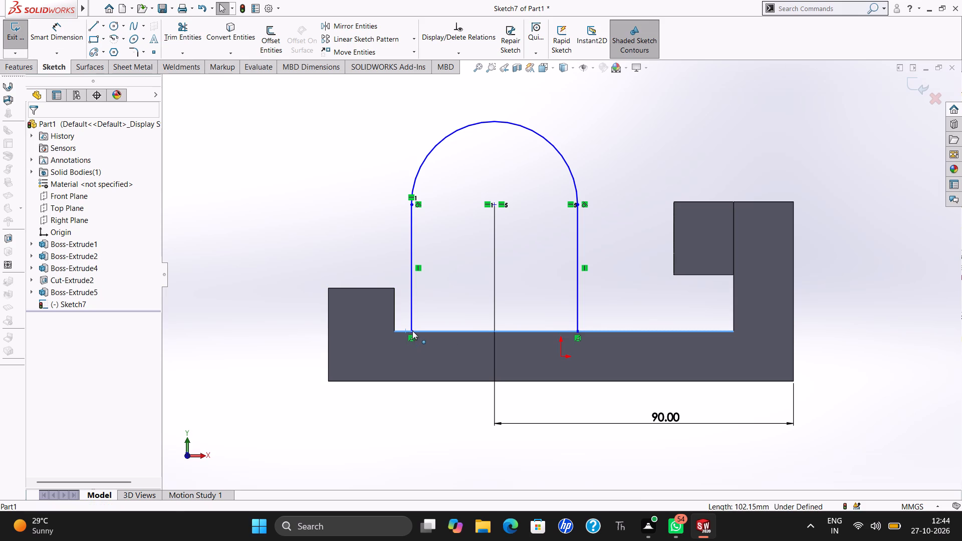
shift+click(412, 331)
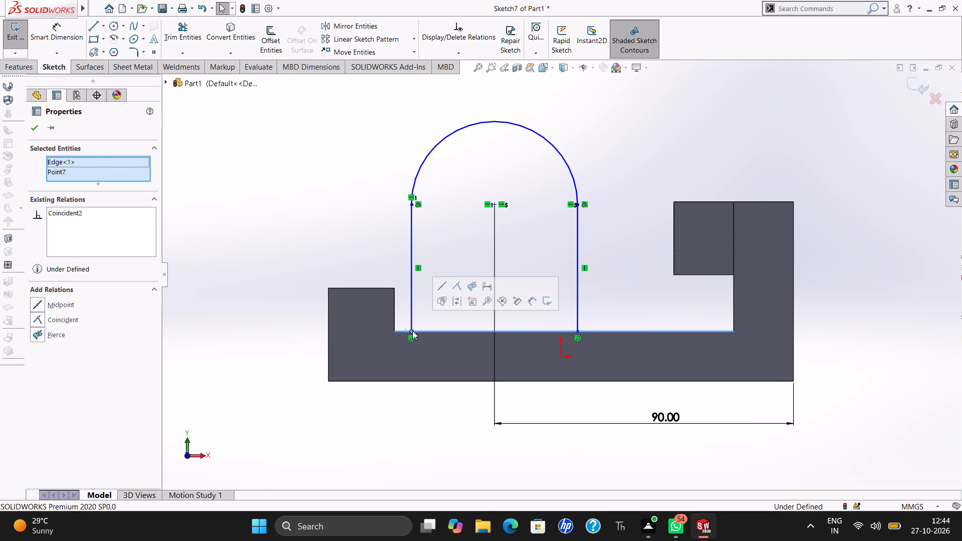
click(451, 289)
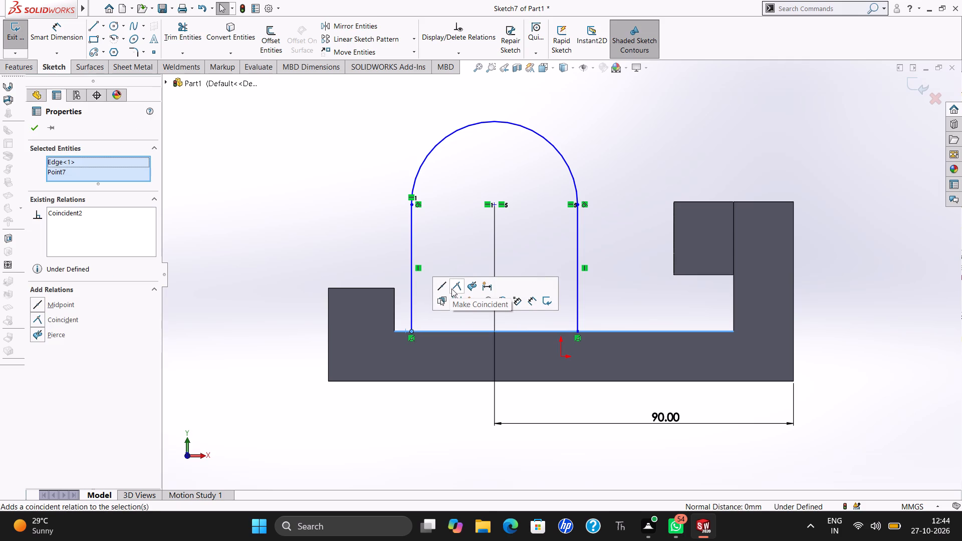
click(451, 289)
click(458, 285)
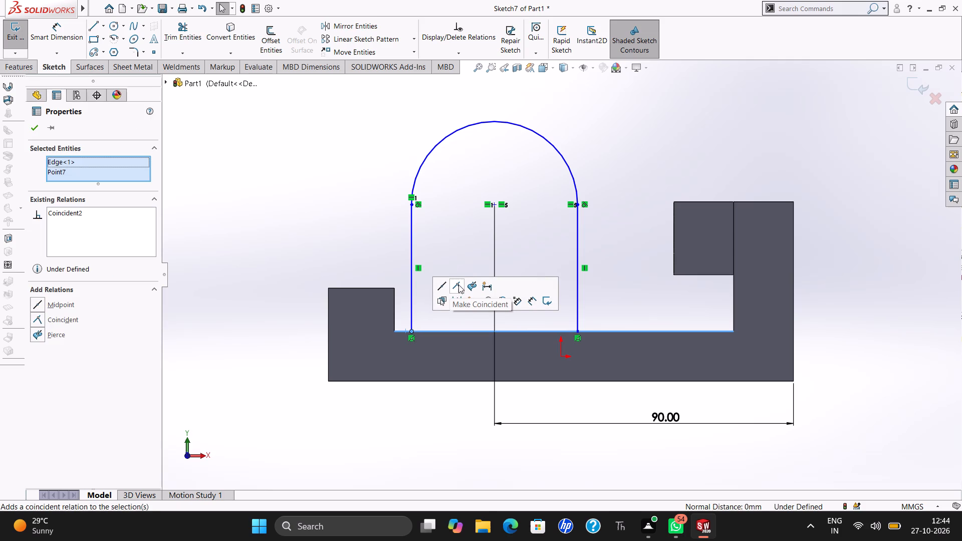
click(458, 285)
click(458, 285)
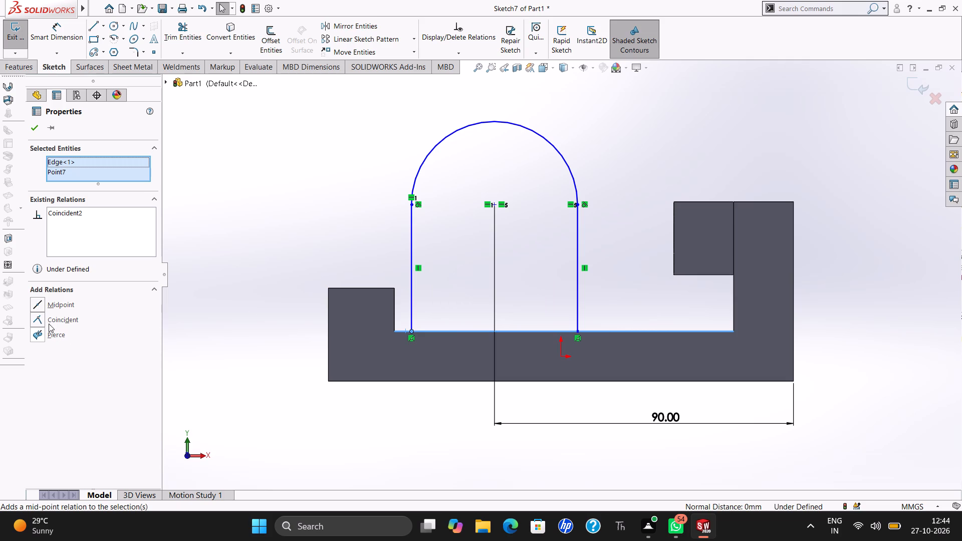
click(41, 317)
click(37, 130)
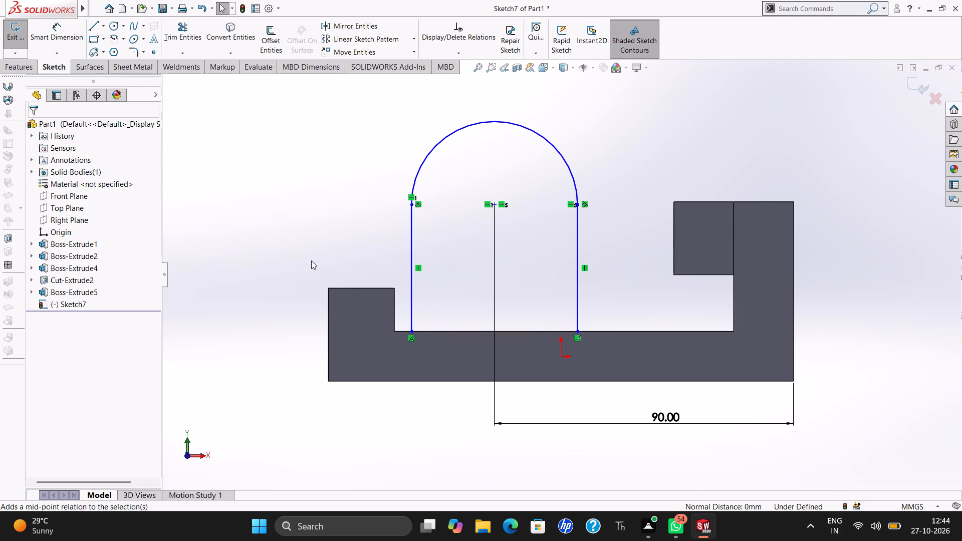
Apply a coincident relation between the base's top edge and the lower endpoint of the vertical line nearer the end wall.
click(577, 328)
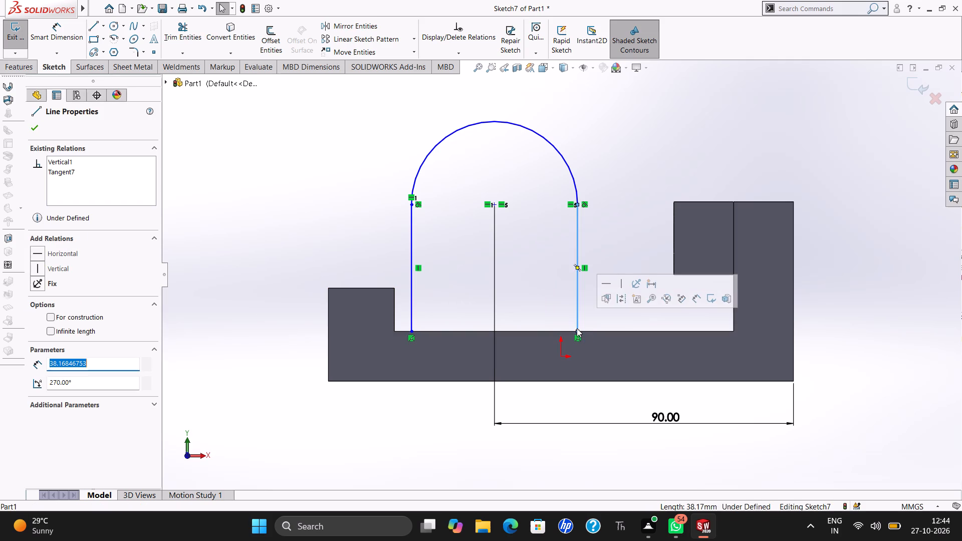
key(Escape)
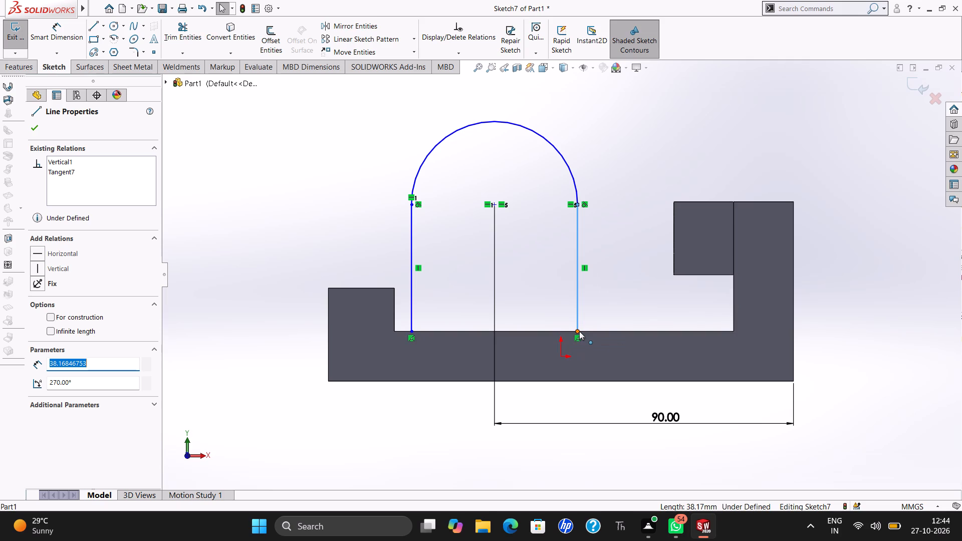
click(585, 331)
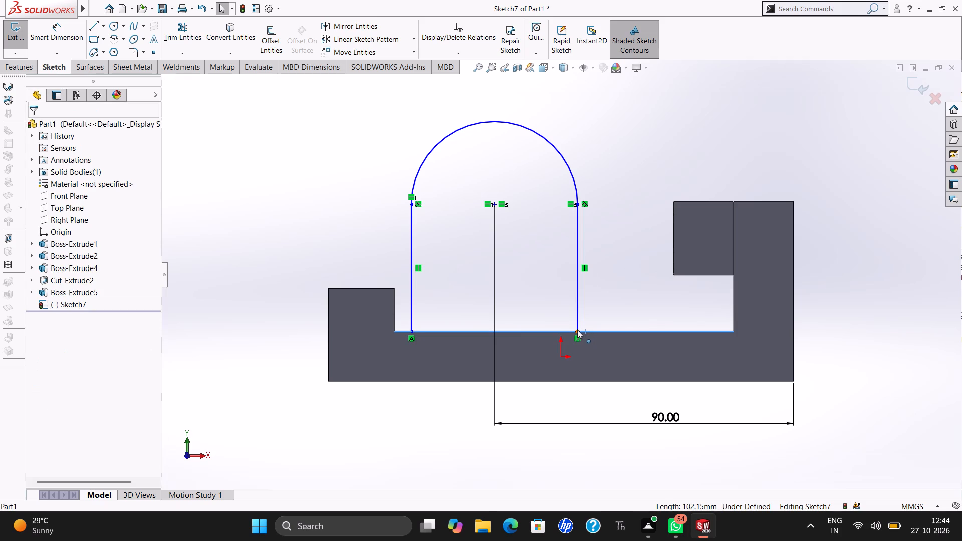
shift+click(577, 330)
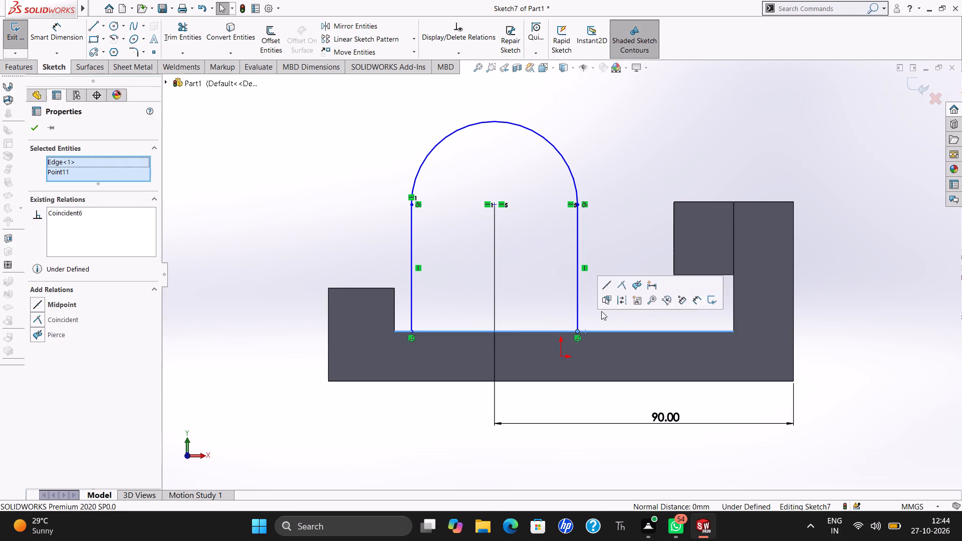
click(625, 286)
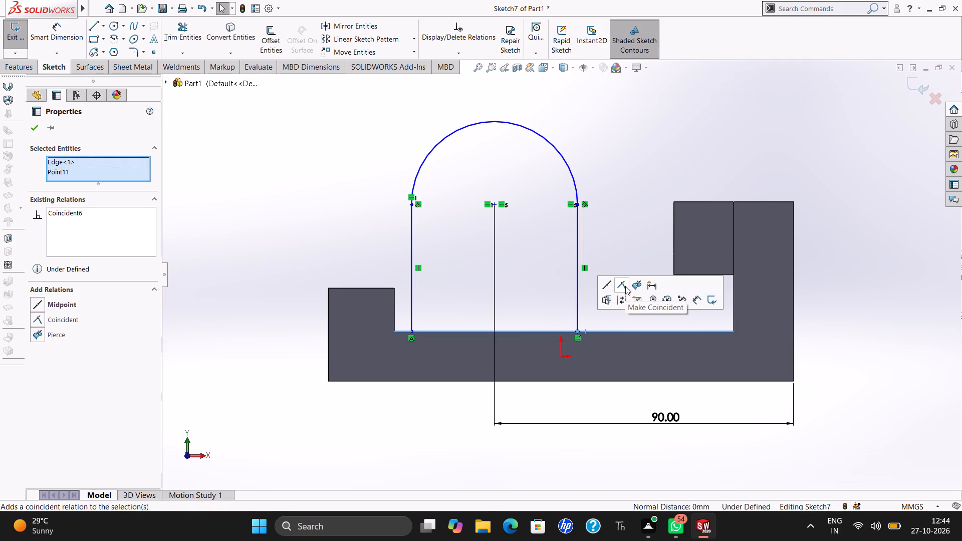
click(625, 286)
right_click(625, 286)
key(Return)
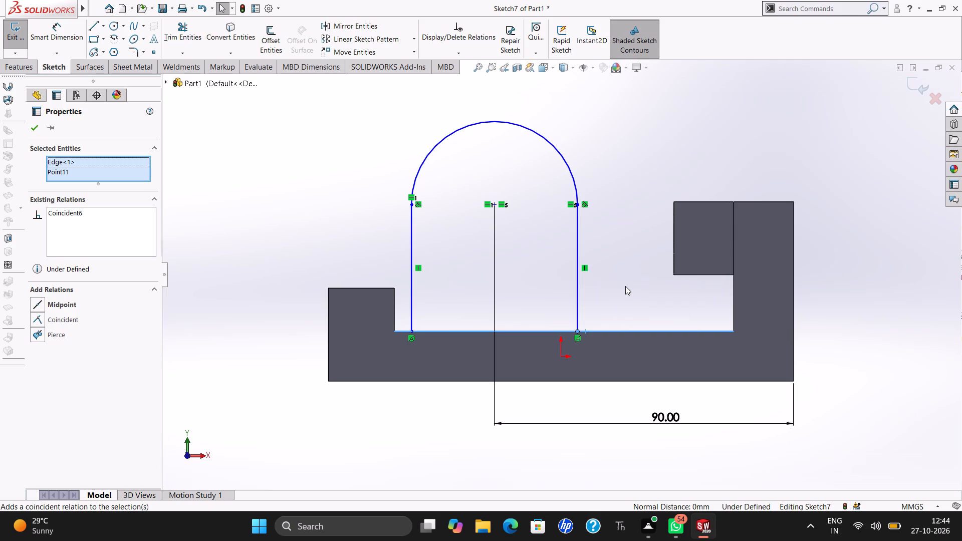
key(Escape)
key(Escape)
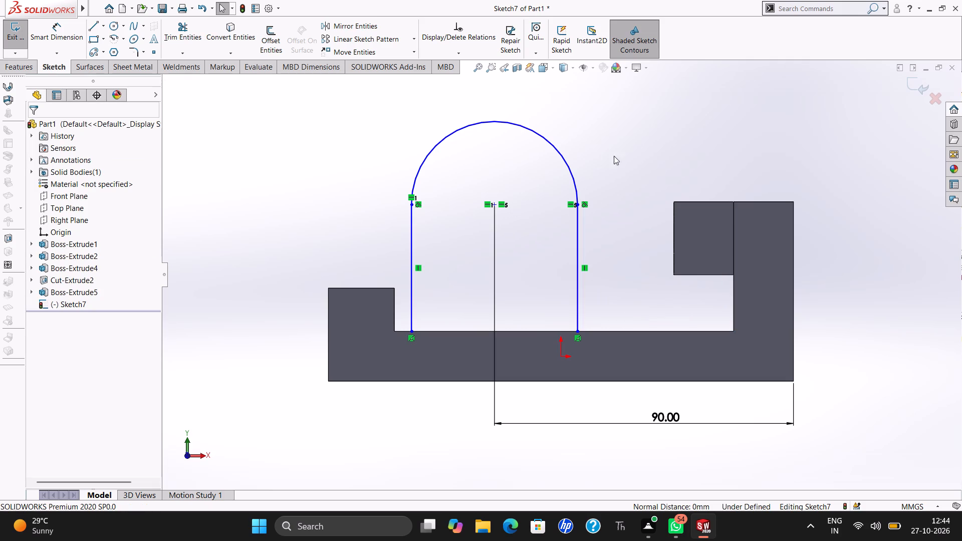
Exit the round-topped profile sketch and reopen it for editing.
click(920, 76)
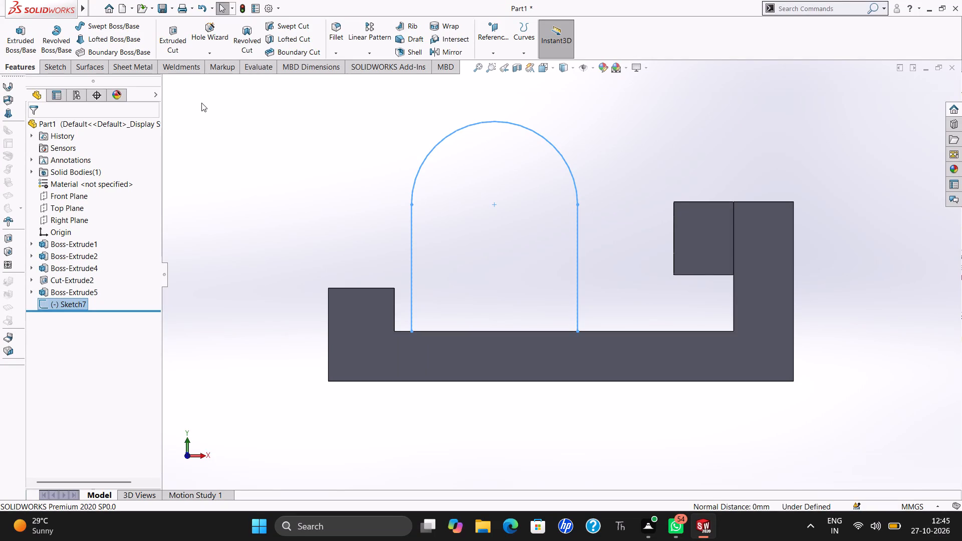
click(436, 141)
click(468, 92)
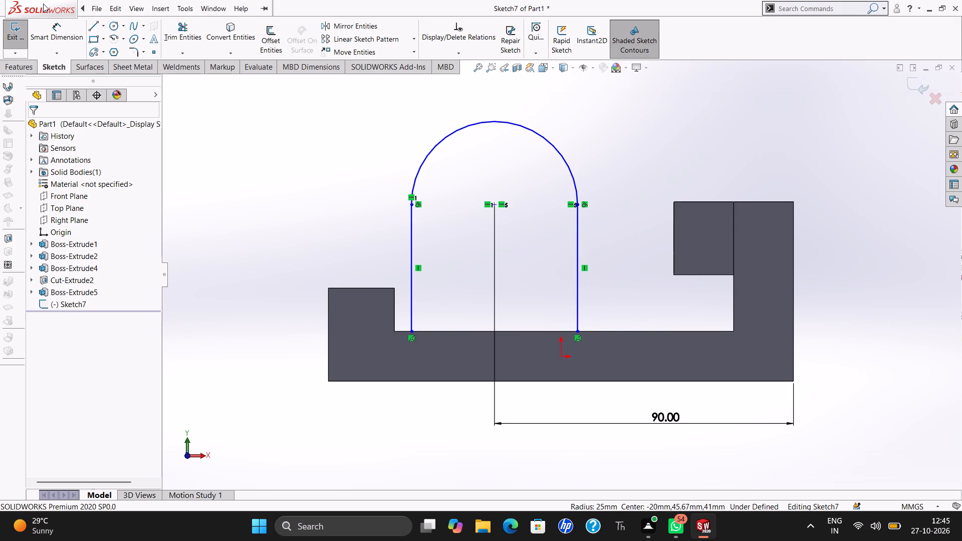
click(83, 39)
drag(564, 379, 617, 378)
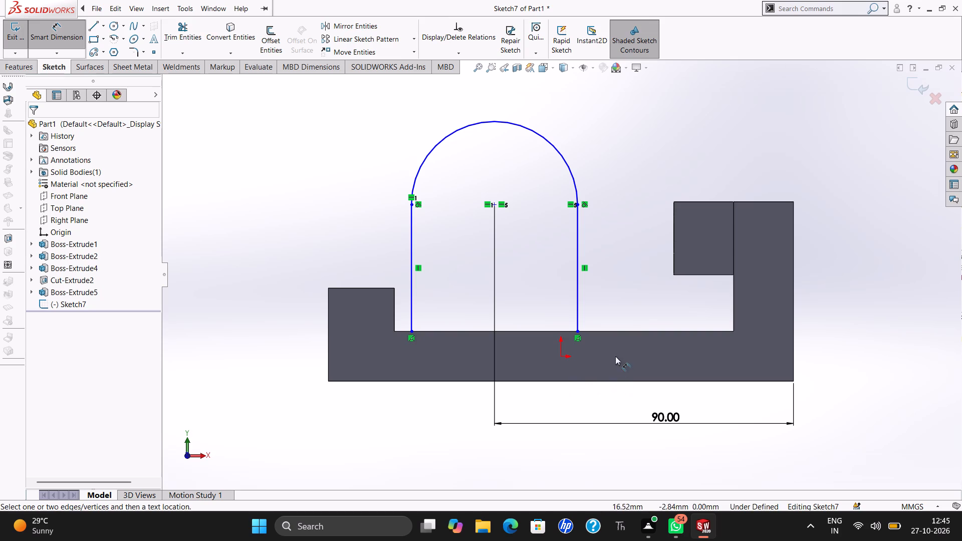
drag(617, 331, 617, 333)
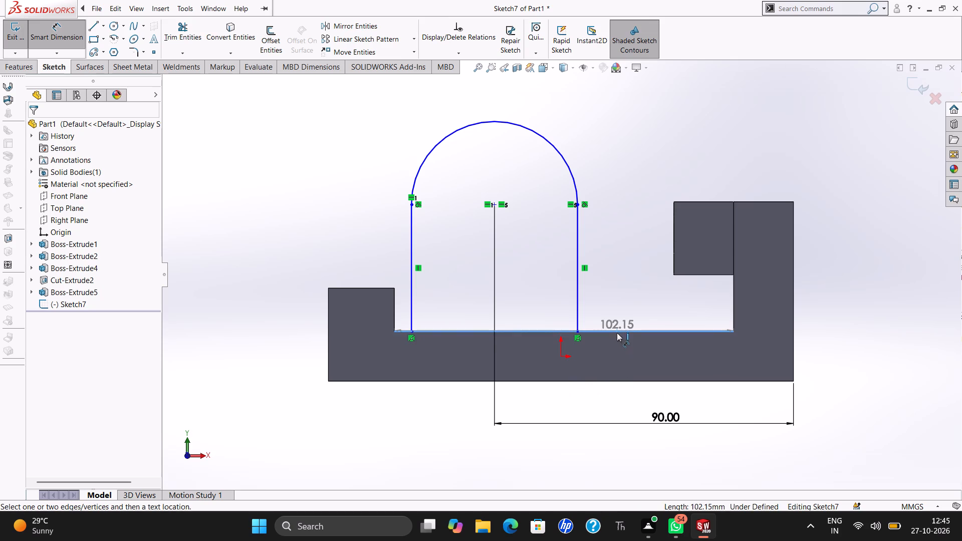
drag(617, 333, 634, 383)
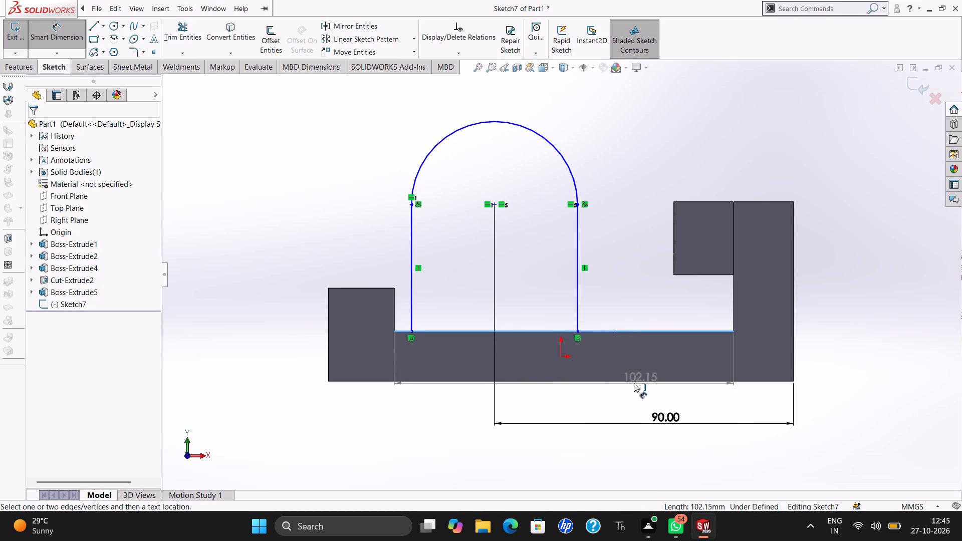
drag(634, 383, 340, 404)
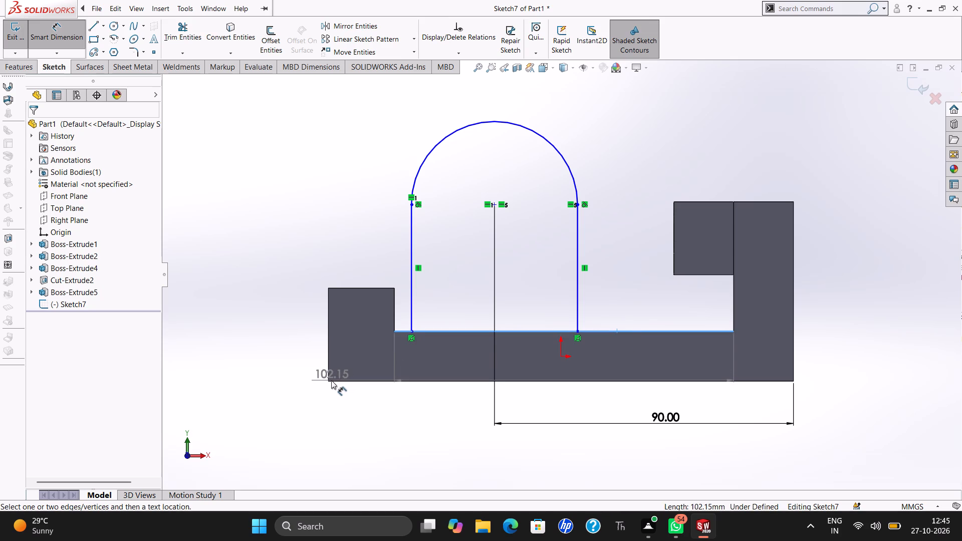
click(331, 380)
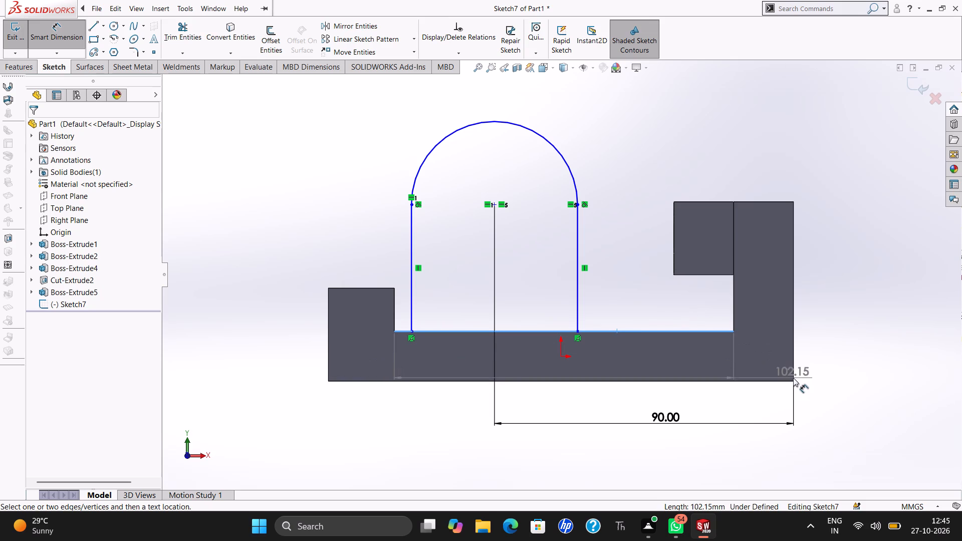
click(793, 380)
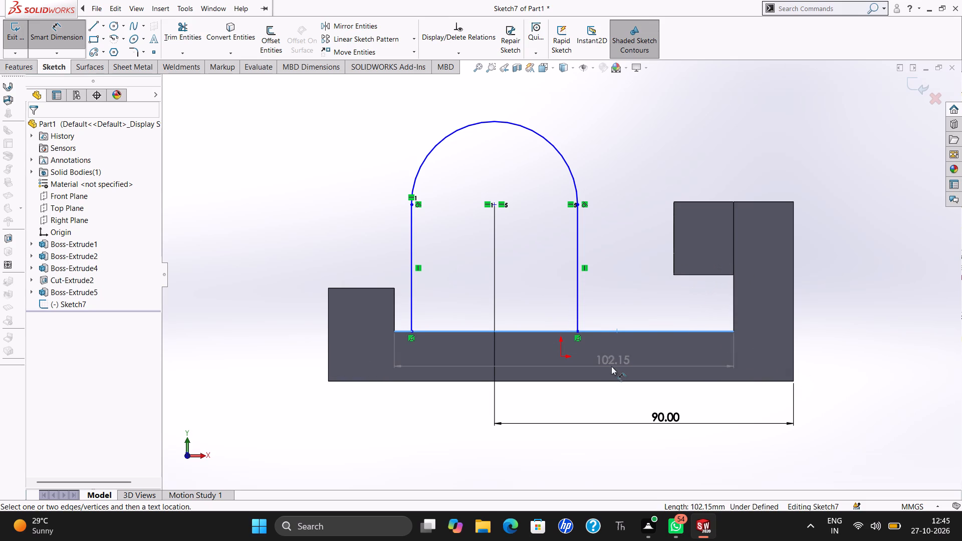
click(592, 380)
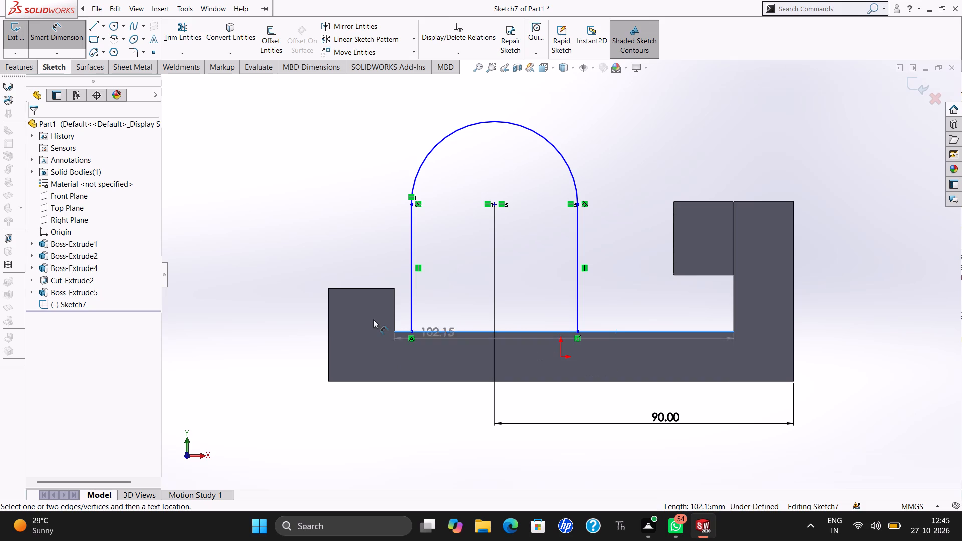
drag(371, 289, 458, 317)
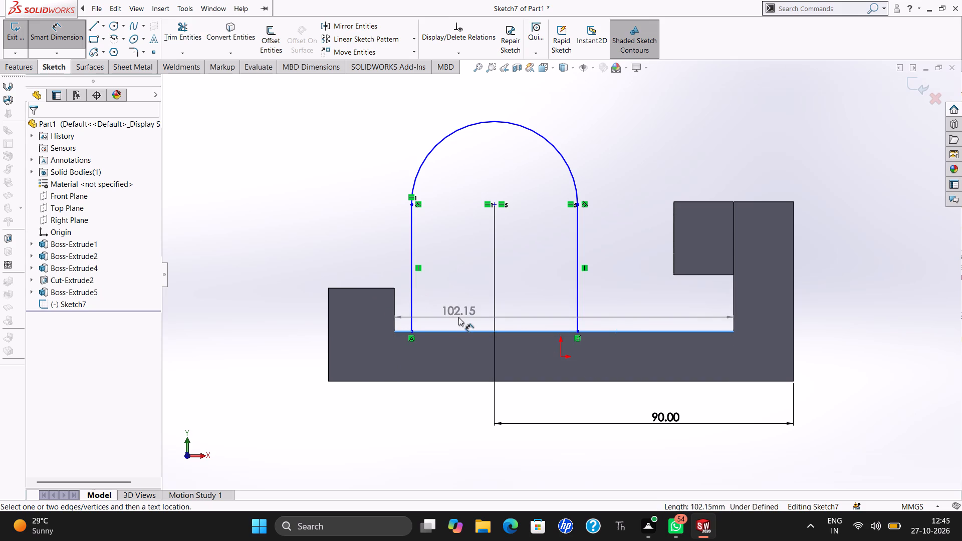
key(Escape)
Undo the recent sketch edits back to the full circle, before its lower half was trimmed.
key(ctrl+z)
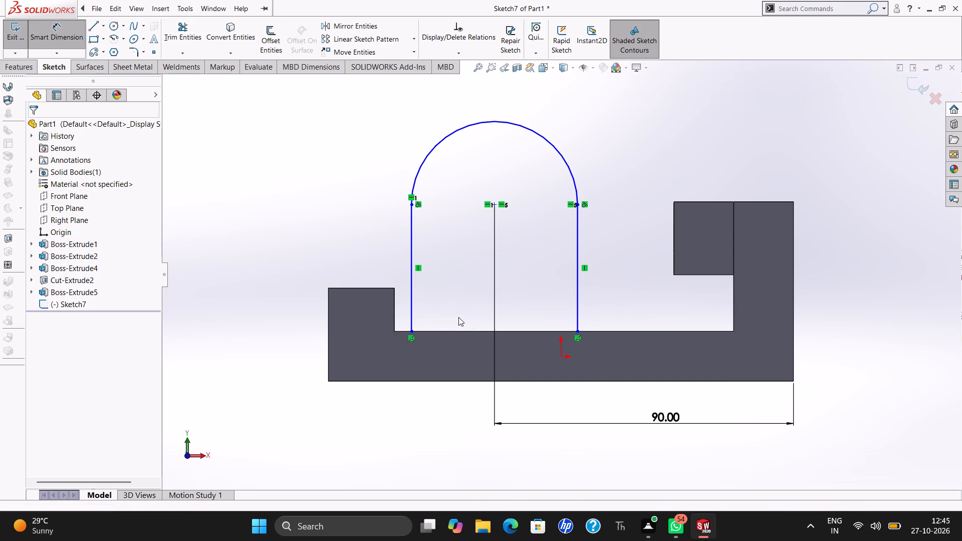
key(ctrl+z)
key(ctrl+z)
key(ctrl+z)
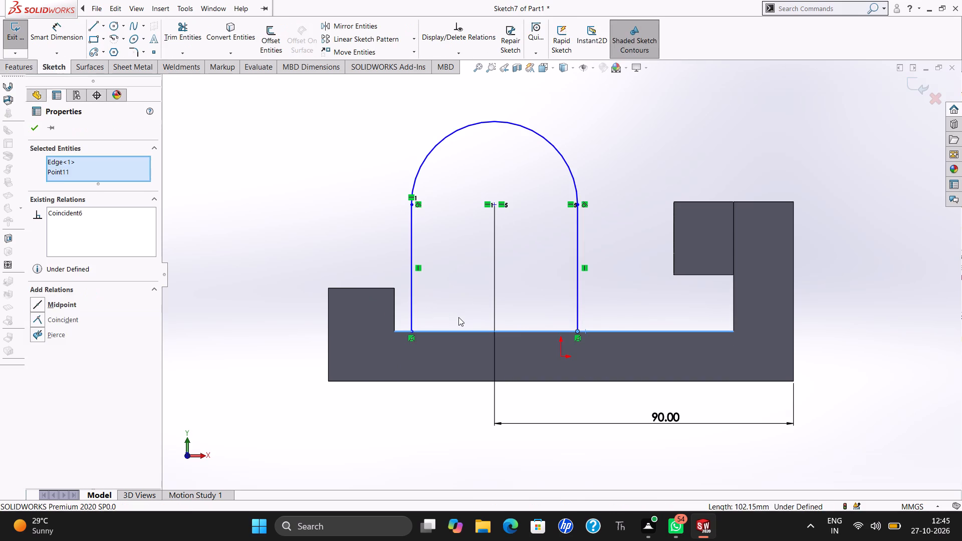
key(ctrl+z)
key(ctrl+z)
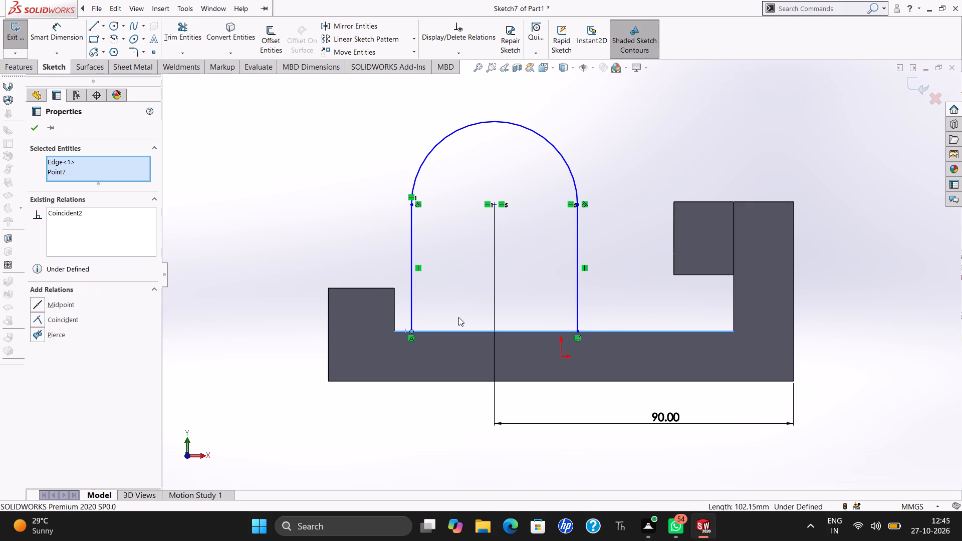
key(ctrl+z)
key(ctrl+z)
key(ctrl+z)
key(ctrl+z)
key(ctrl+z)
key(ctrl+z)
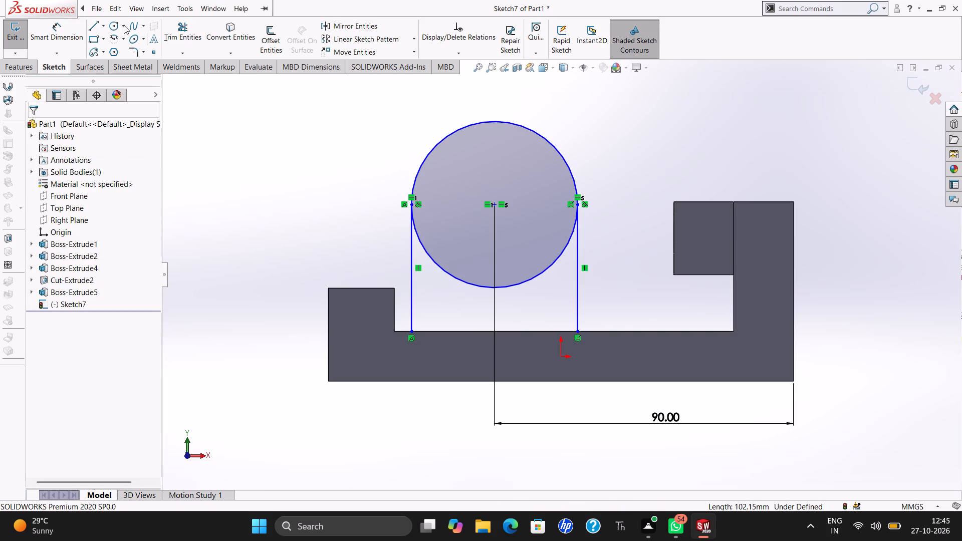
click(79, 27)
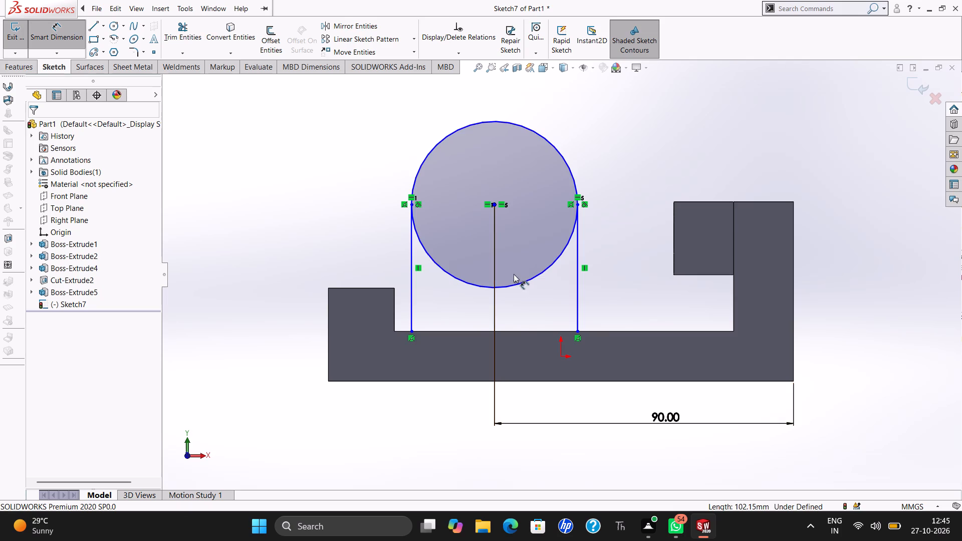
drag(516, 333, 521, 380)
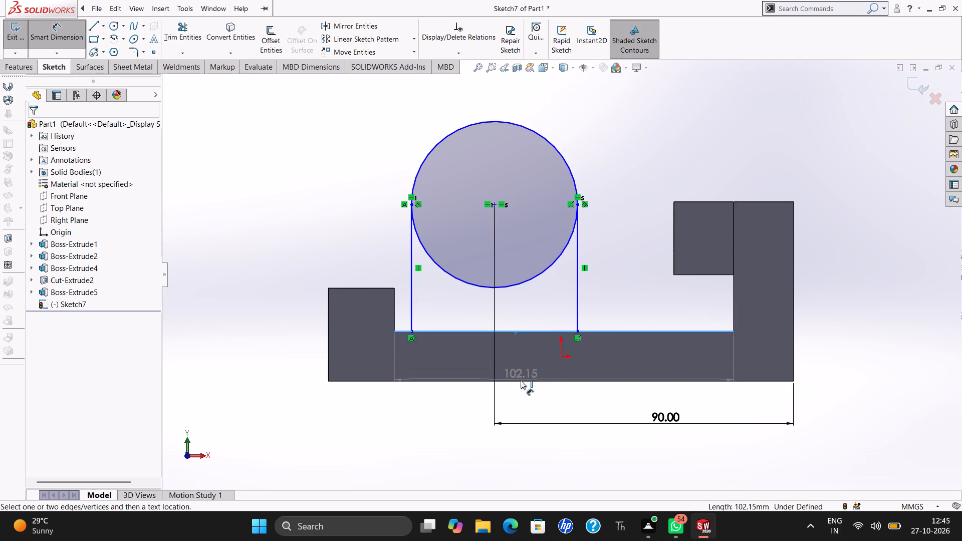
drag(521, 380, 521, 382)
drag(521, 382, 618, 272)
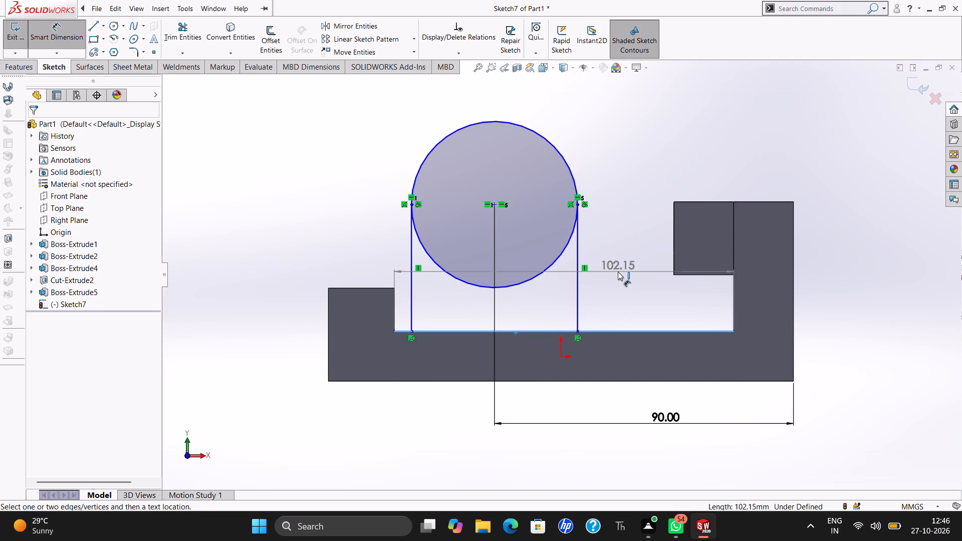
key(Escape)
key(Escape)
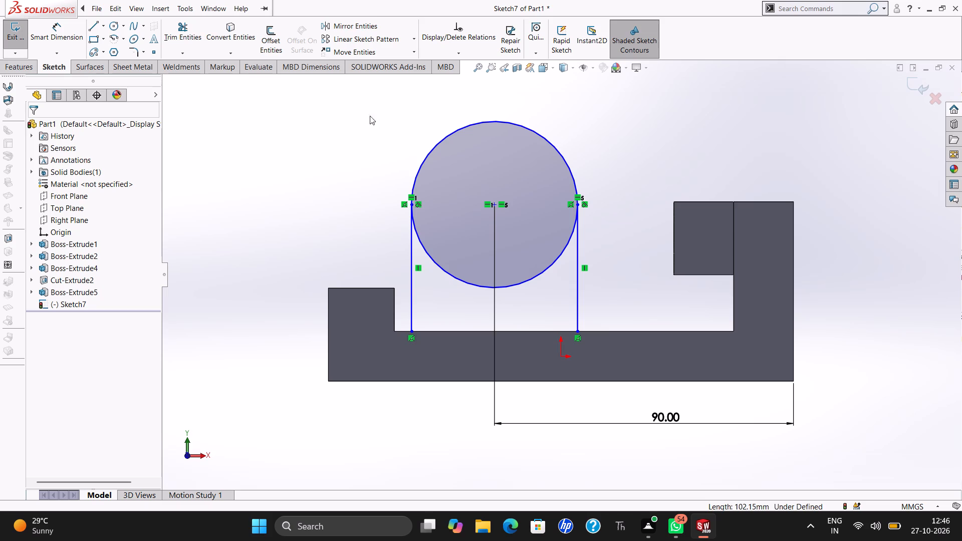
Draw a horizontal line about 36 mm long from the vertical line nearer the end wall toward that wall.
click(91, 23)
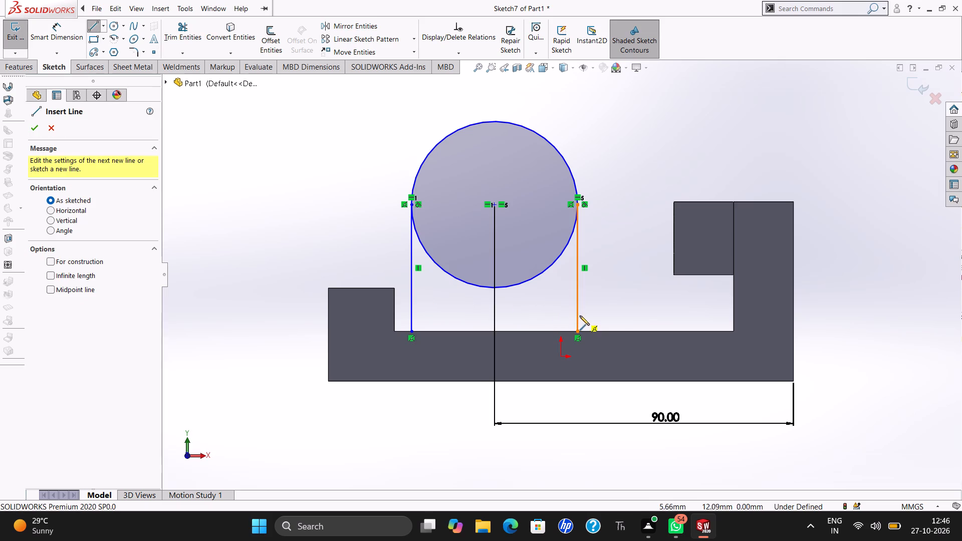
drag(578, 314, 697, 313)
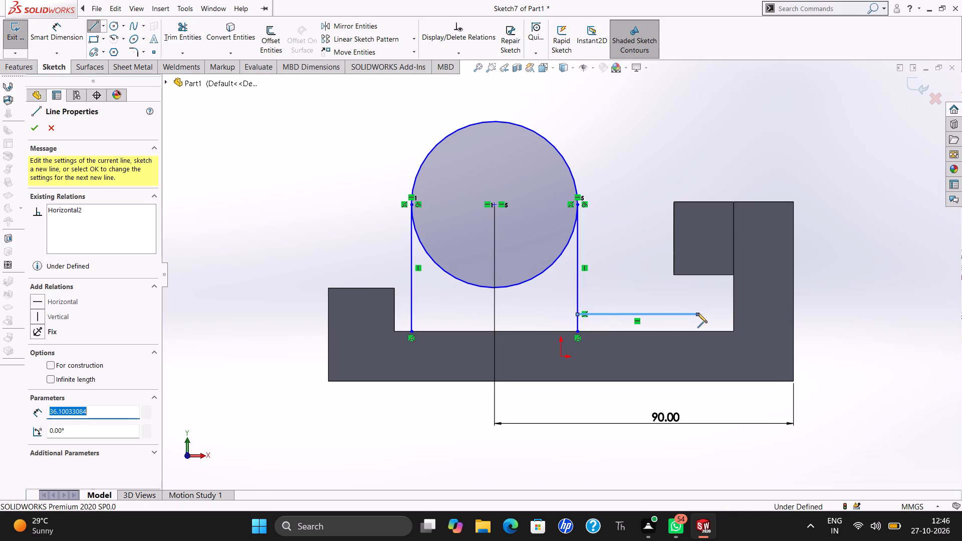
key(Escape)
key(Escape)
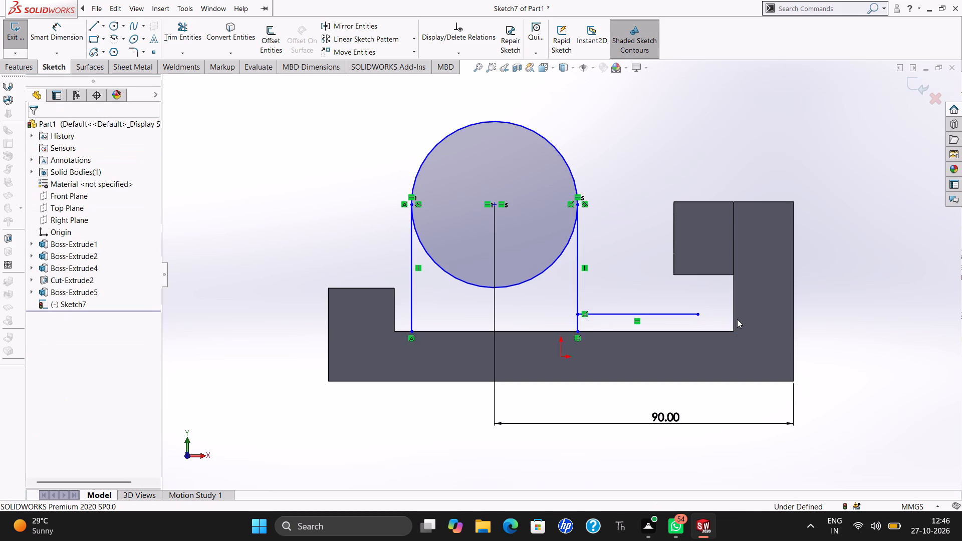
Dimension the horizontal line's height above the base's bottom edge as 28 mm.
click(62, 36)
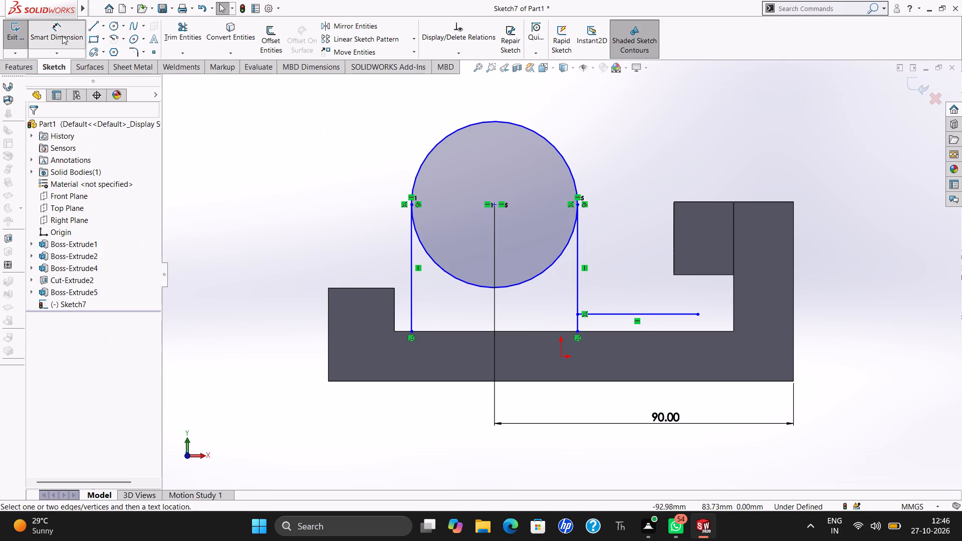
click(684, 313)
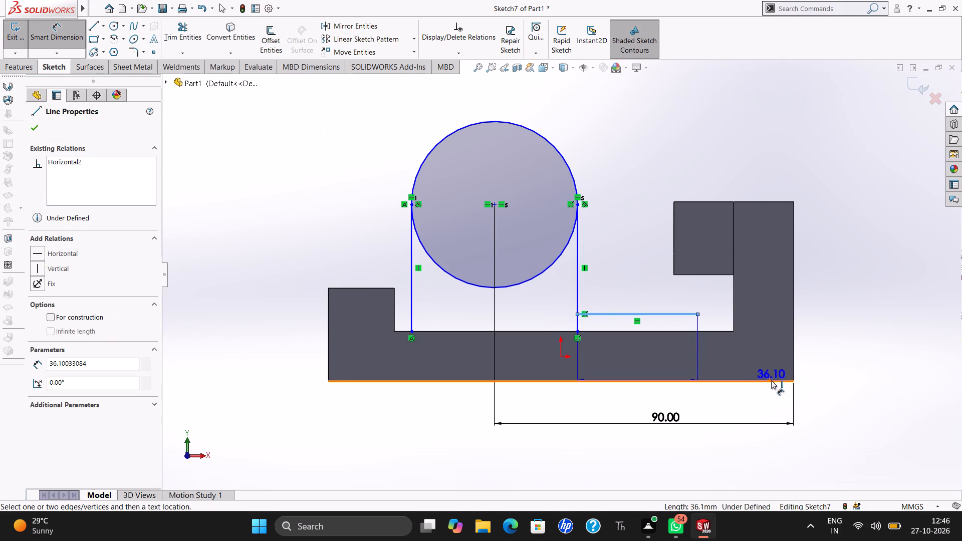
click(771, 380)
click(834, 349)
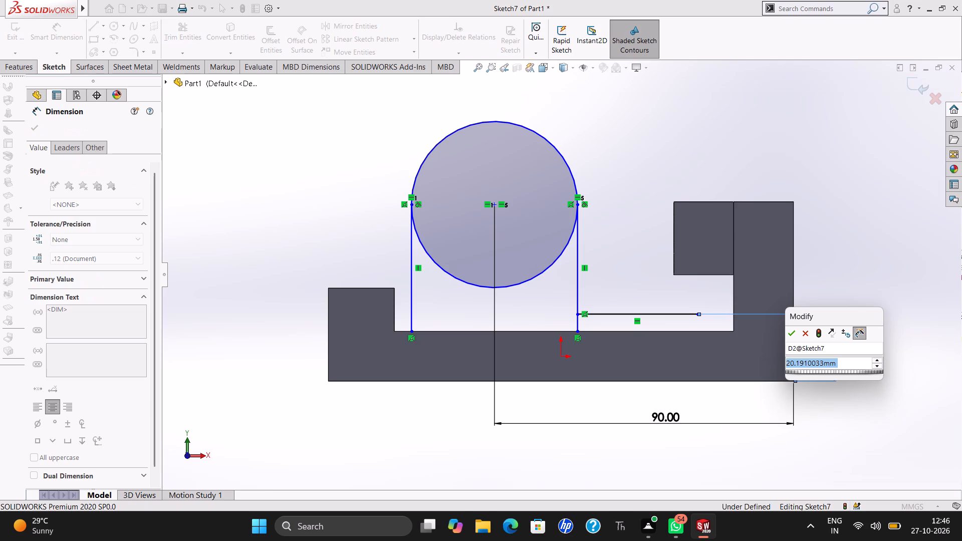
text(28)
key(Return)
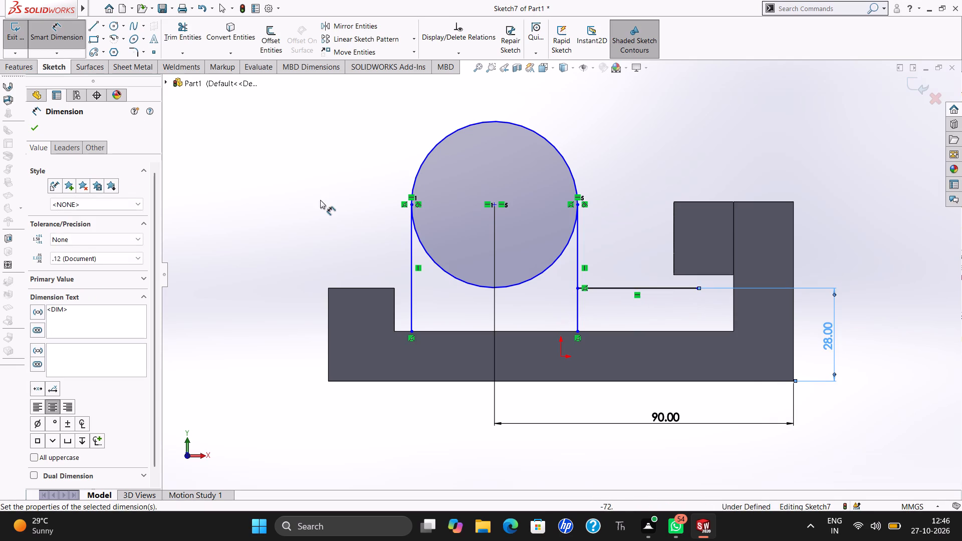
Trim away the part of the nearer vertical line below the horizontal line, using Power trim.
click(192, 35)
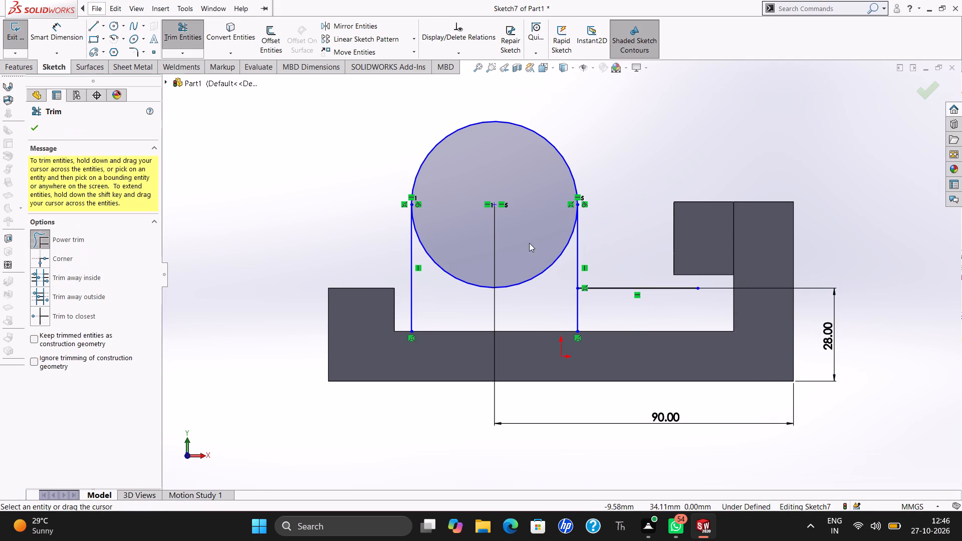
drag(590, 299, 572, 307)
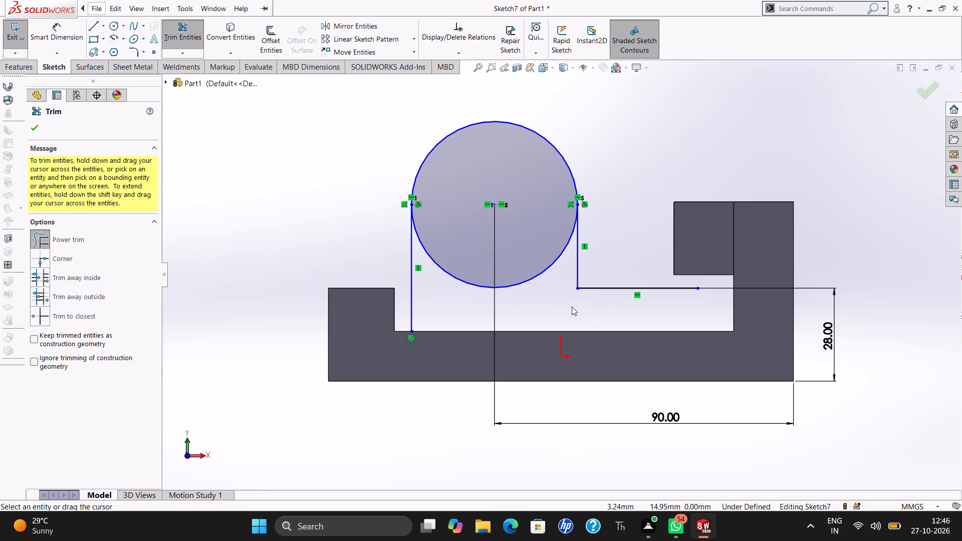
key(Escape)
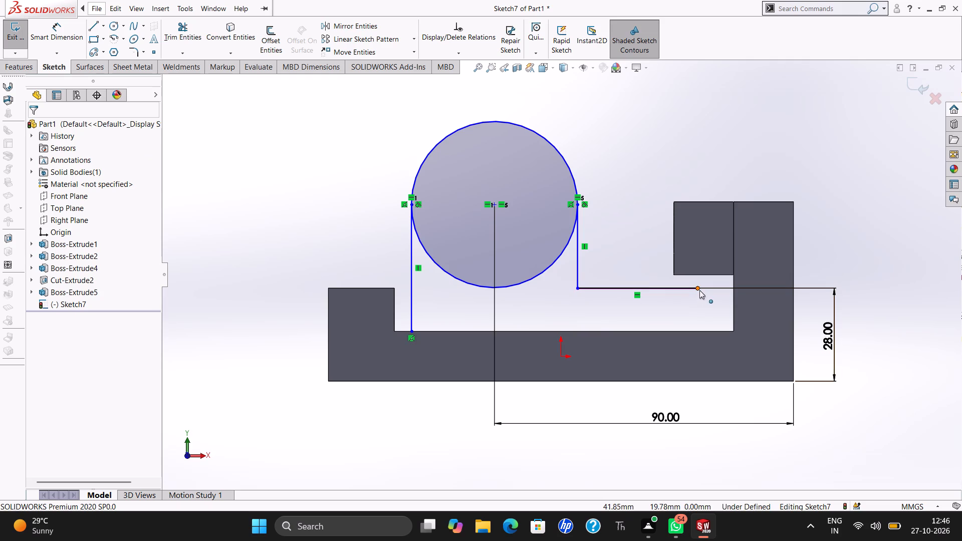
Extend the horizontal line's free end onto the end wall's inner edge.
drag(699, 290, 735, 292)
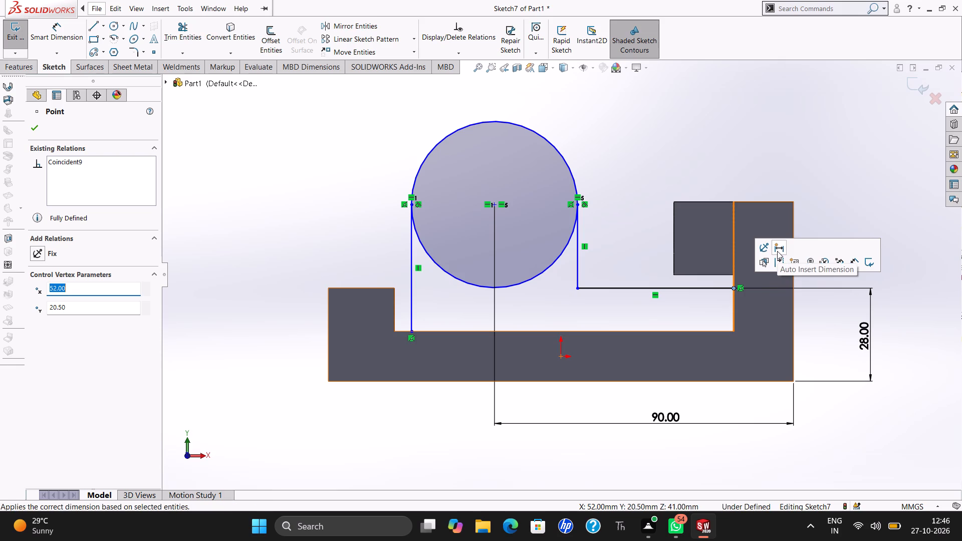
key(Escape)
key(Escape)
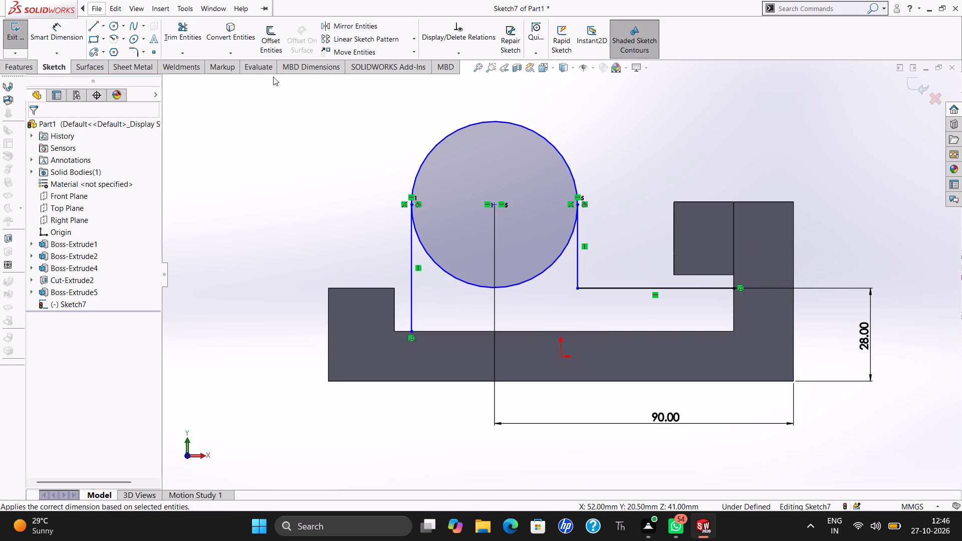
Trim away the lower half of the circle between the vertical lines and exit the sketch.
click(175, 31)
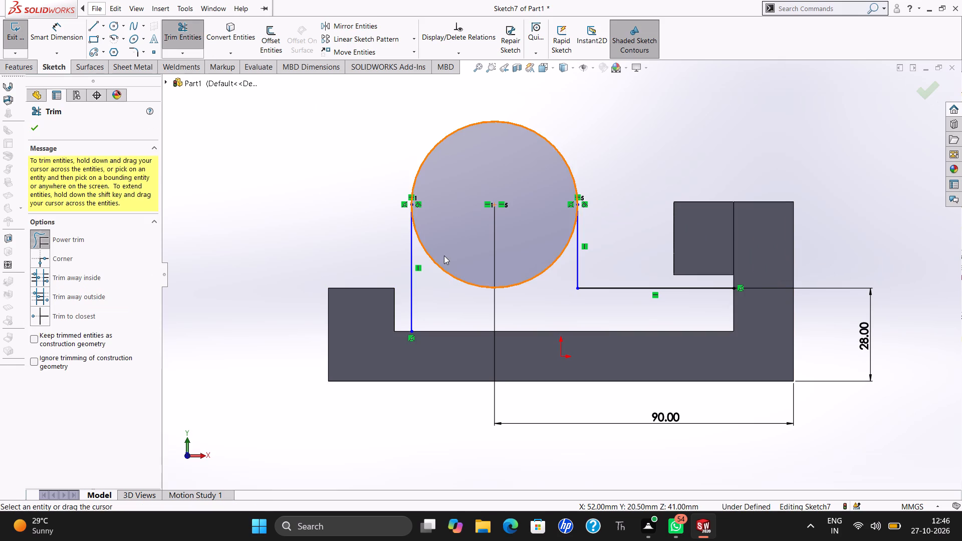
drag(444, 255, 437, 271)
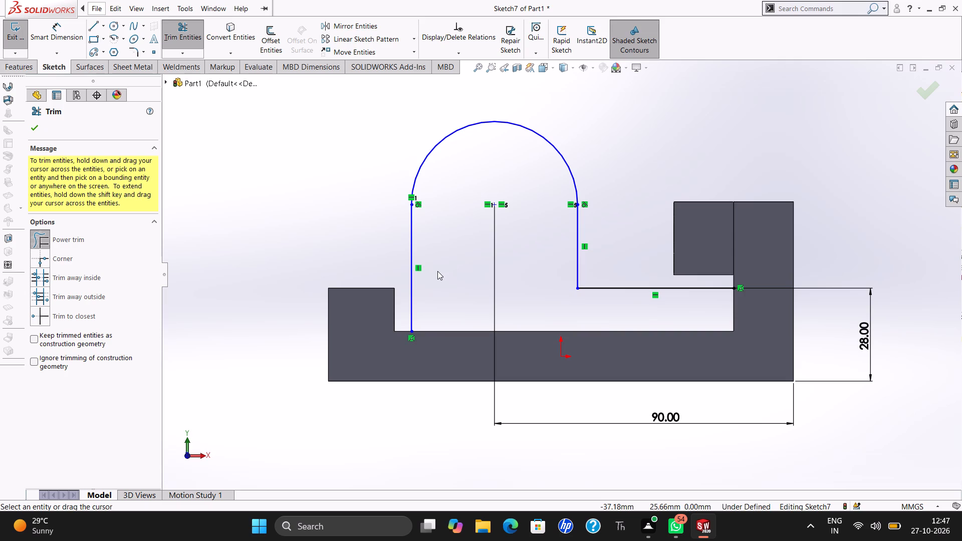
click(923, 97)
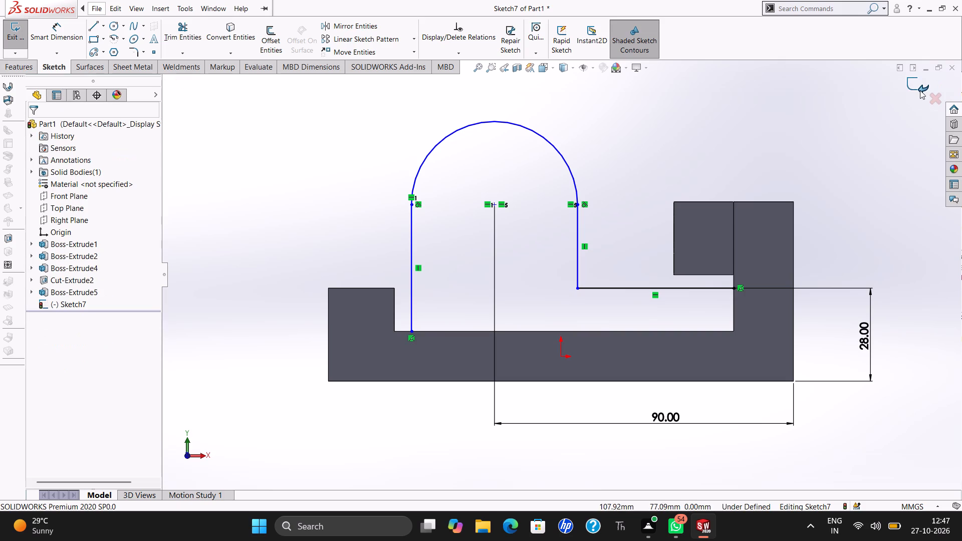
click(918, 89)
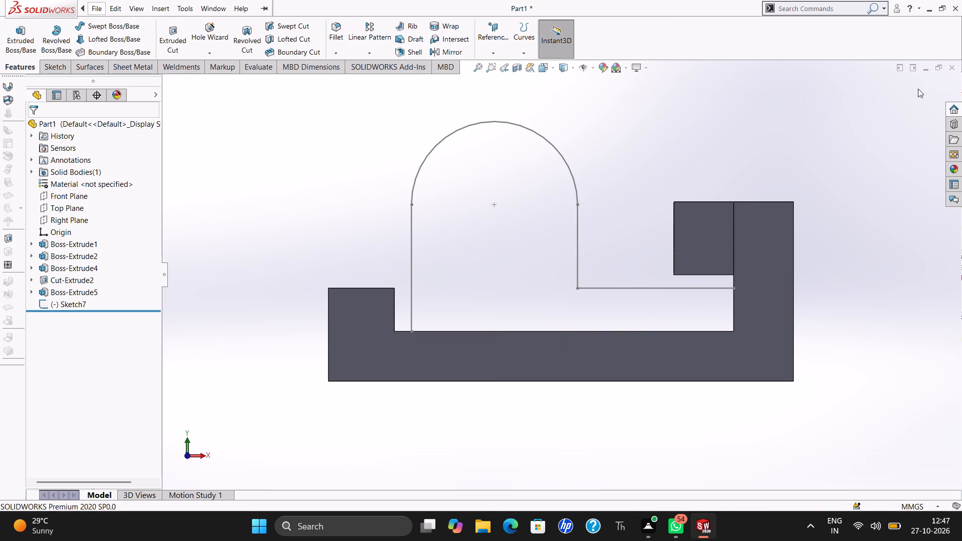
Extrude the round-topped stepped profile 22 mm, closing its open sketch with the model edges in the reversed closing direction.
click(14, 28)
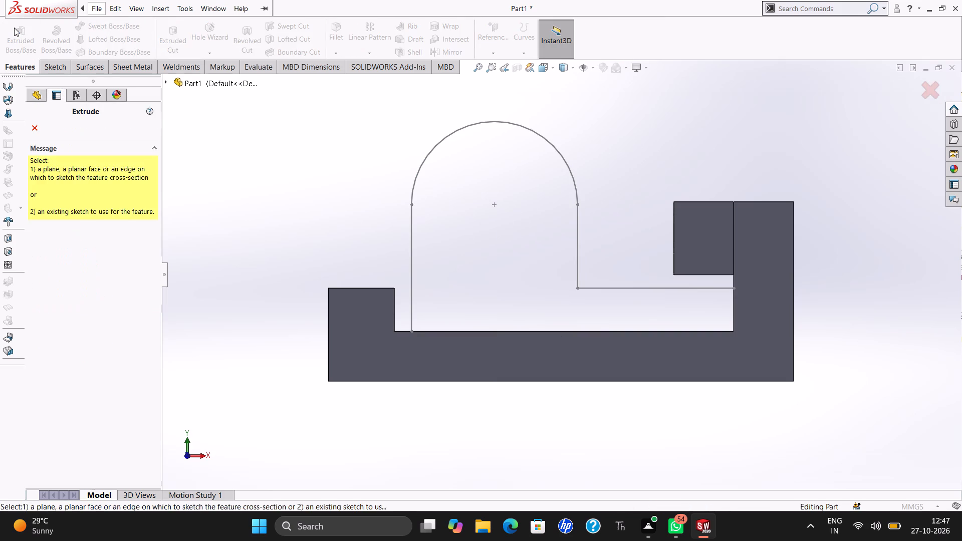
click(176, 77)
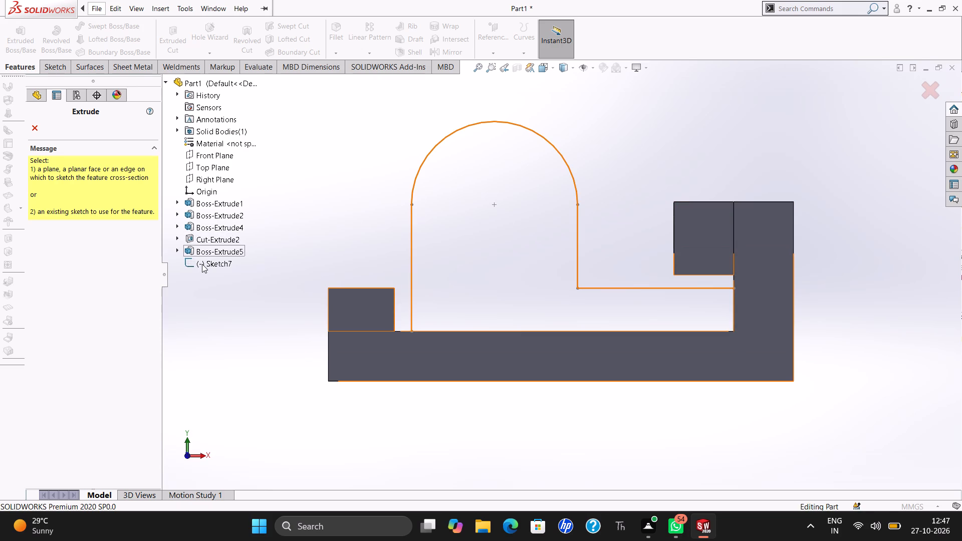
click(202, 264)
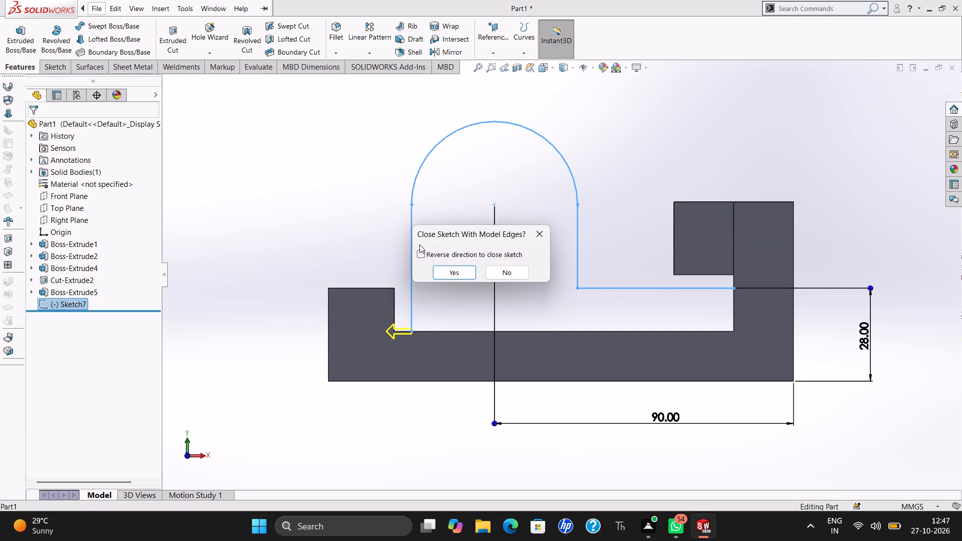
click(424, 253)
click(447, 277)
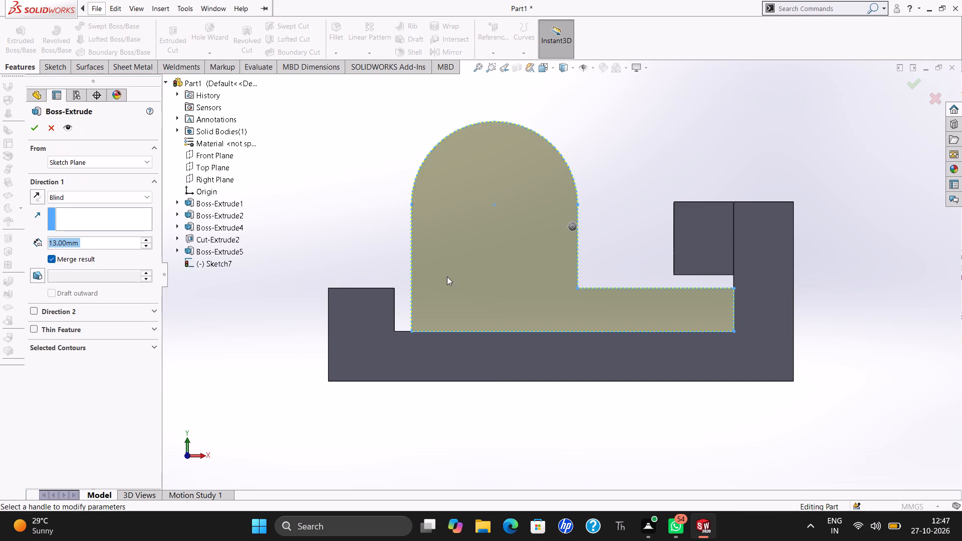
text(22)
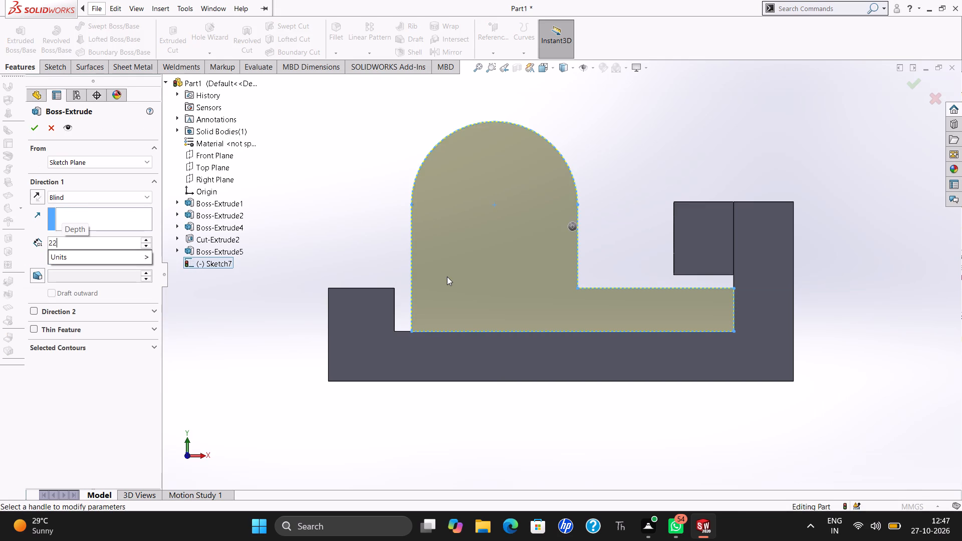
key(Return)
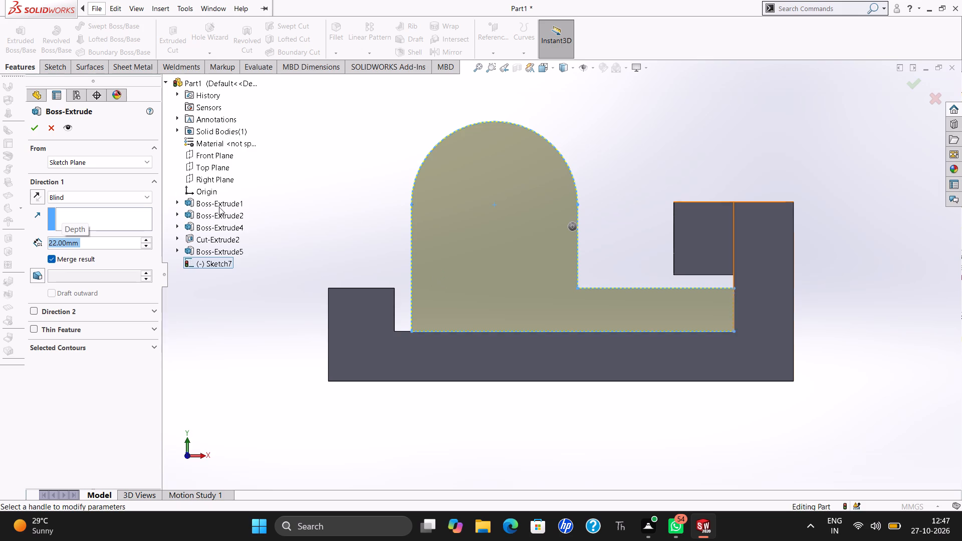
click(32, 129)
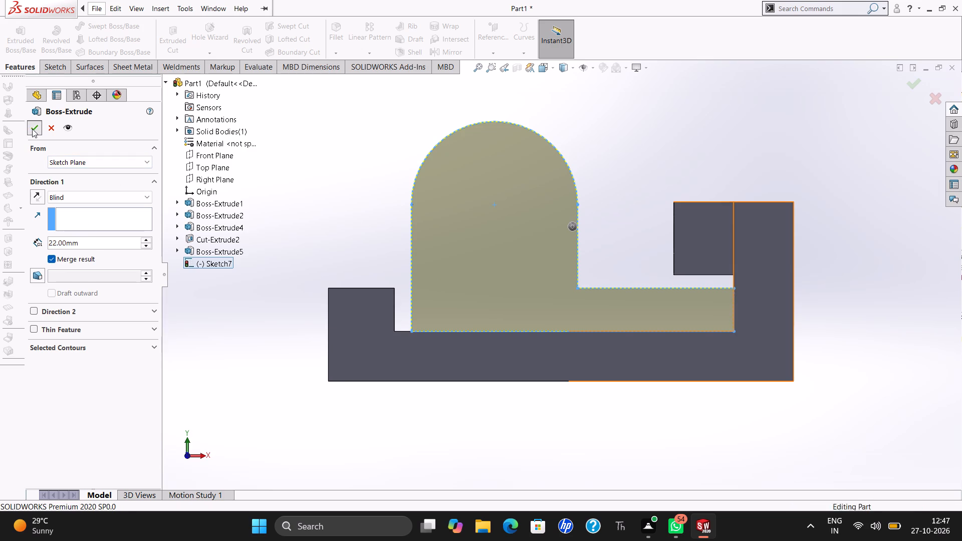
Edit the round-topped side feature's extrusion and reverse its direction so it extends inward over the base.
key(ctrl+7)
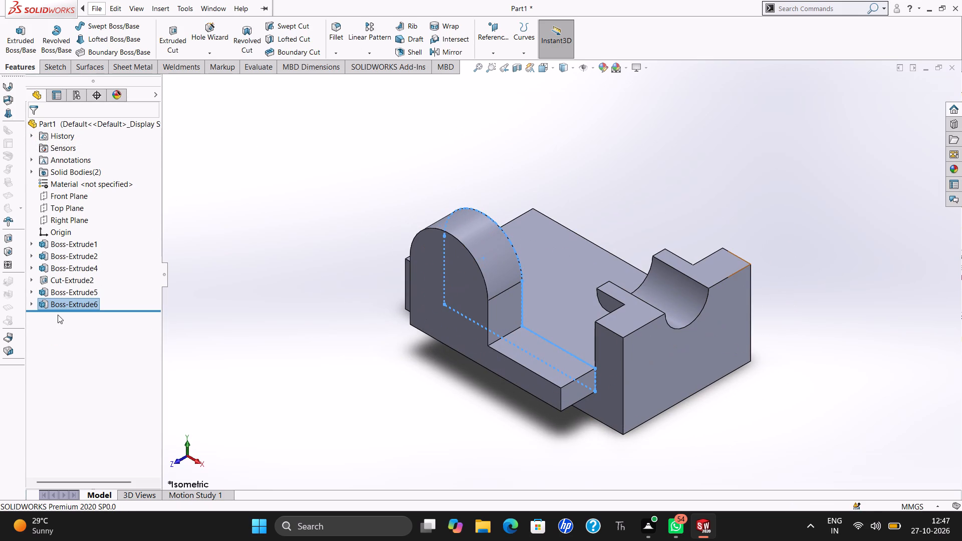
right_click(72, 305)
click(82, 277)
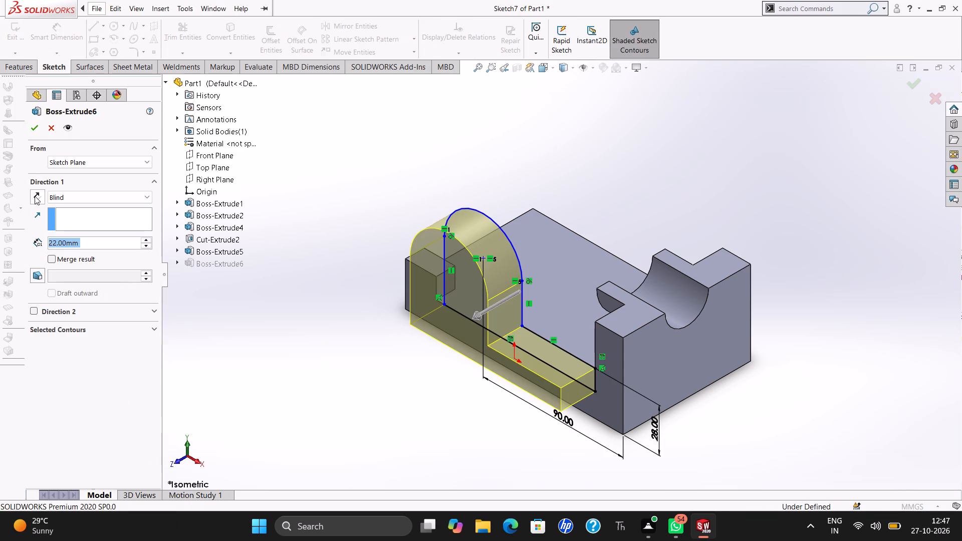
click(36, 196)
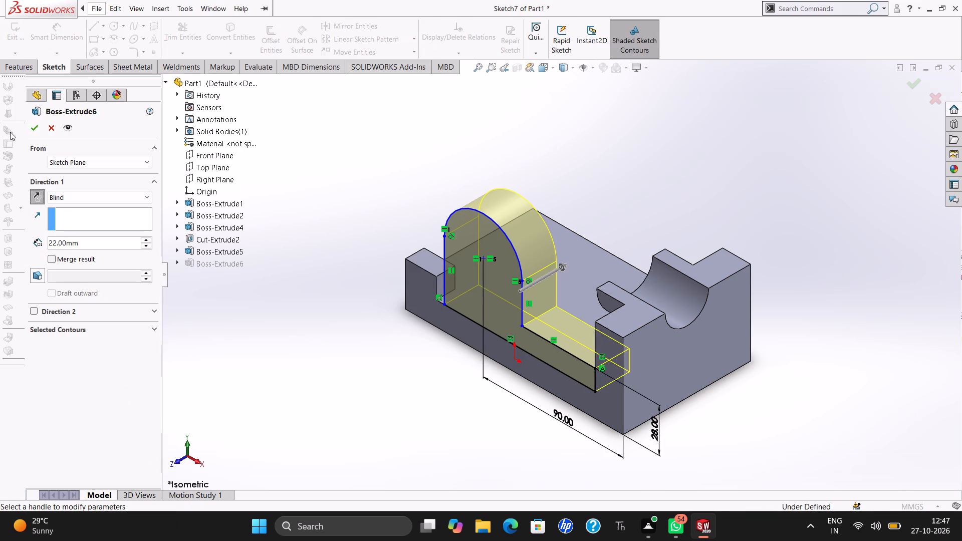
click(32, 126)
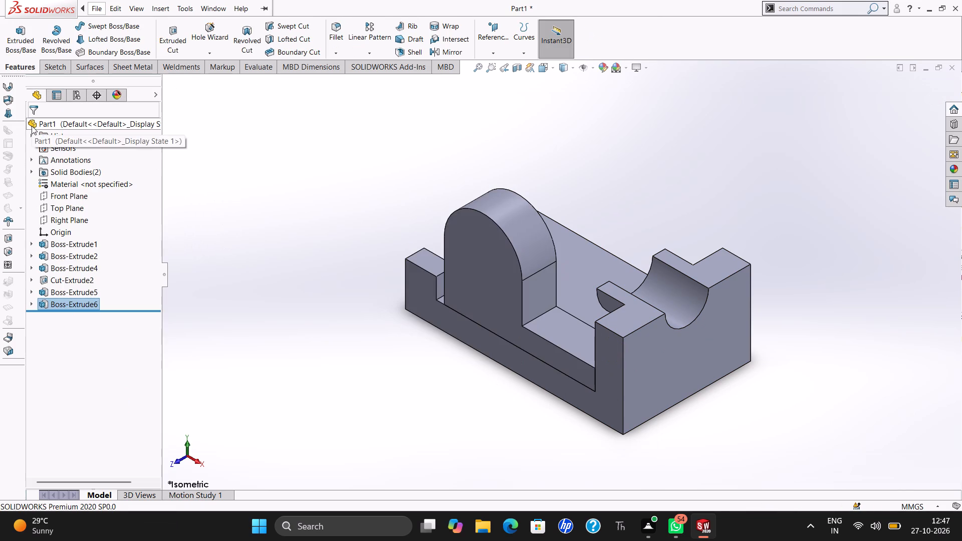
click(295, 217)
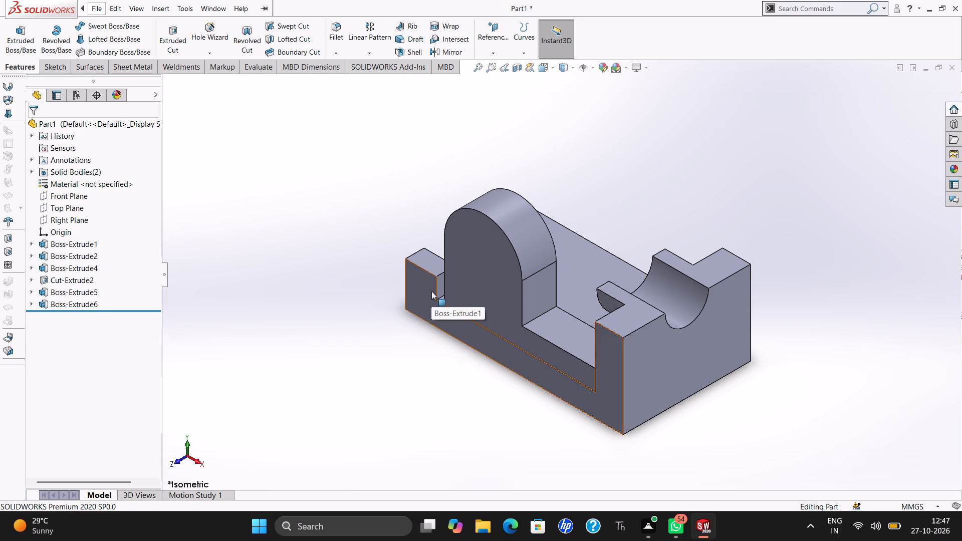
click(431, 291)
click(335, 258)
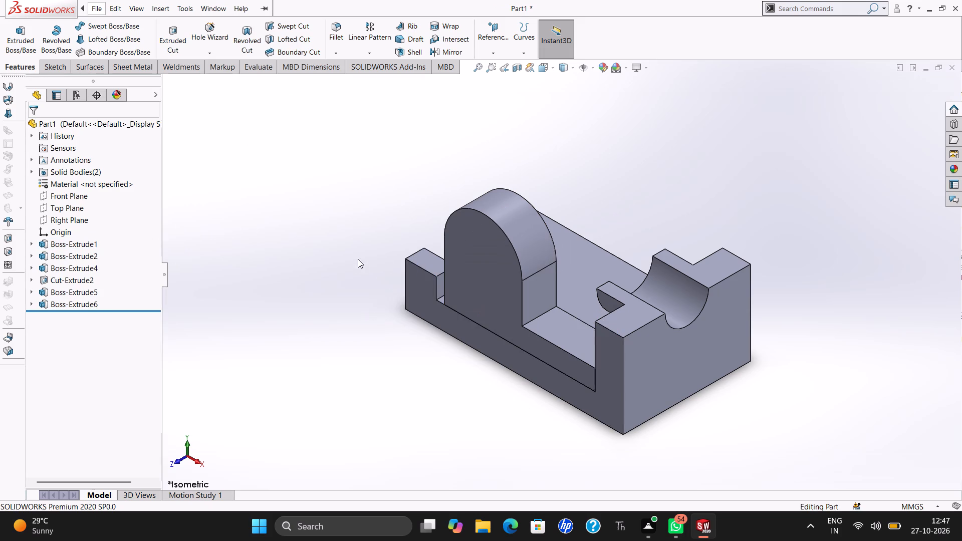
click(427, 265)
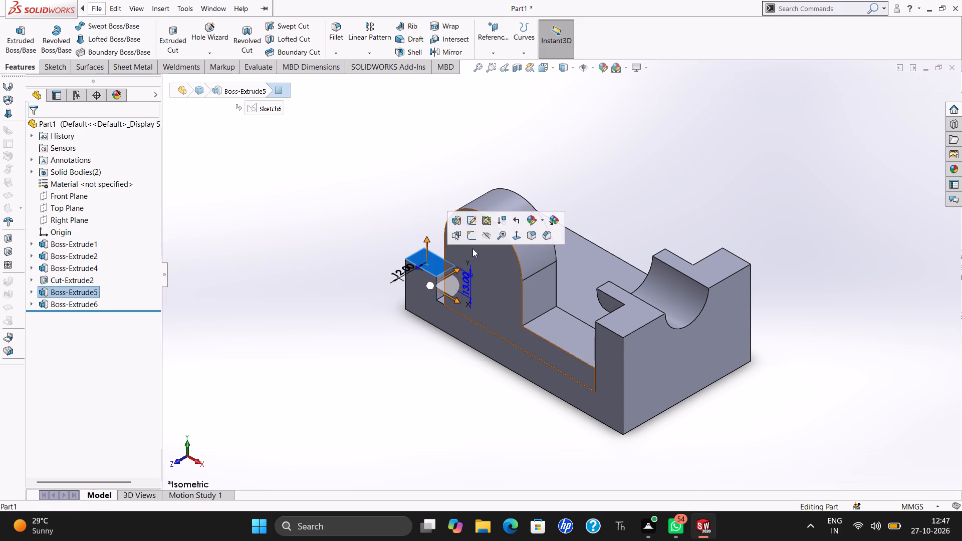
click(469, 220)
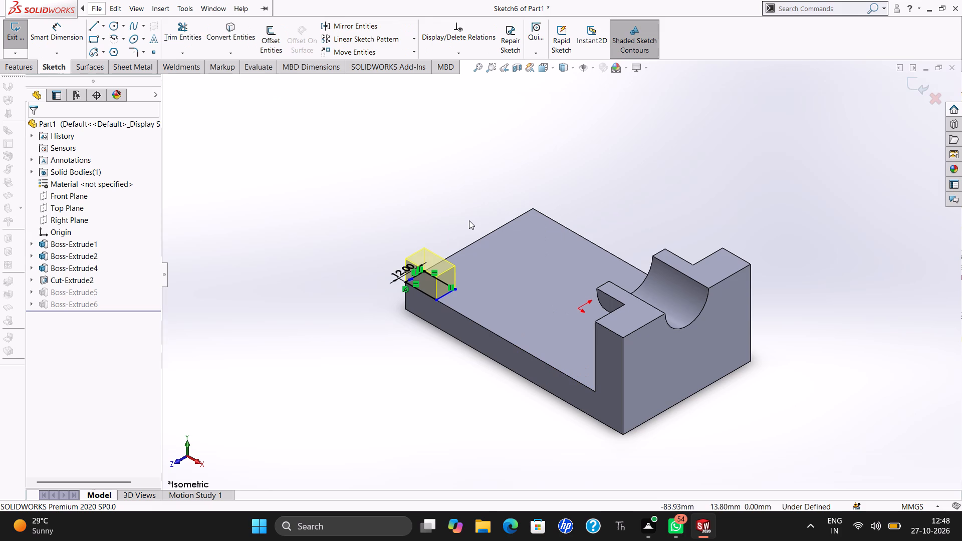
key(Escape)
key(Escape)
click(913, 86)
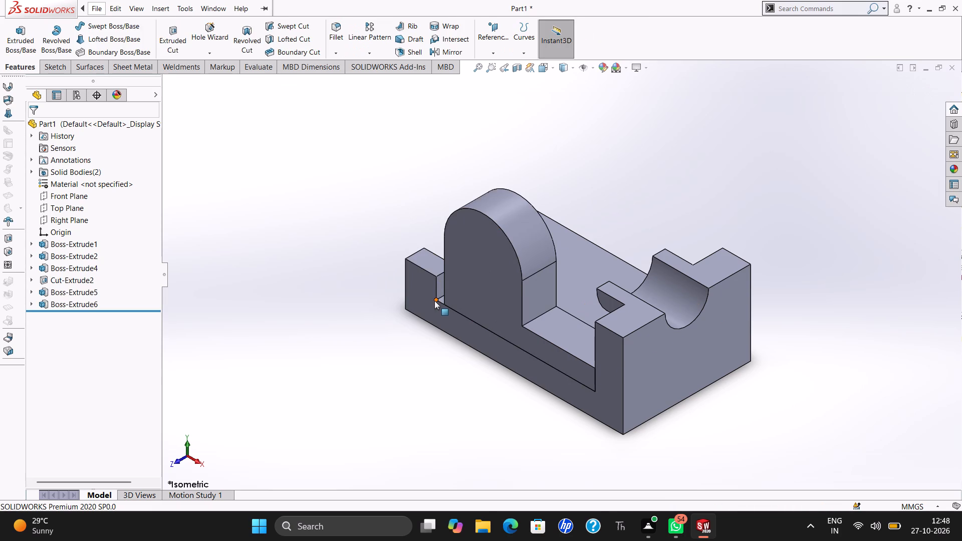
Check the spacing between the corner block and round-topped feature using their lower front corners and the adjoining front faces.
click(437, 300)
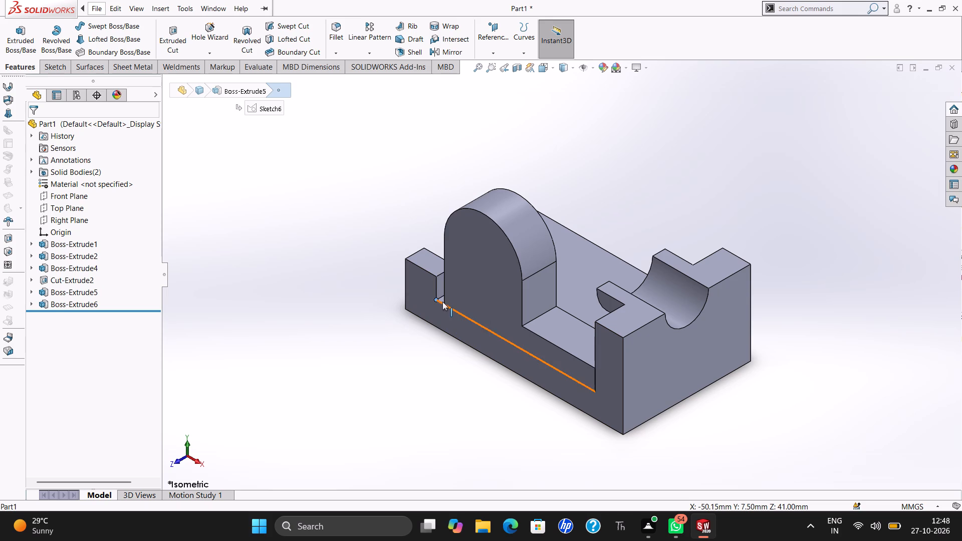
click(445, 304)
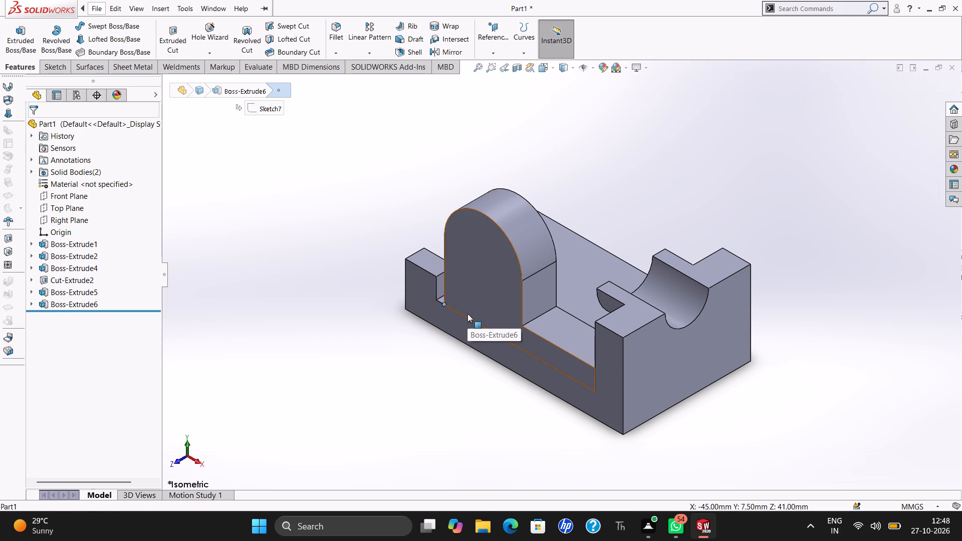
click(467, 314)
click(463, 326)
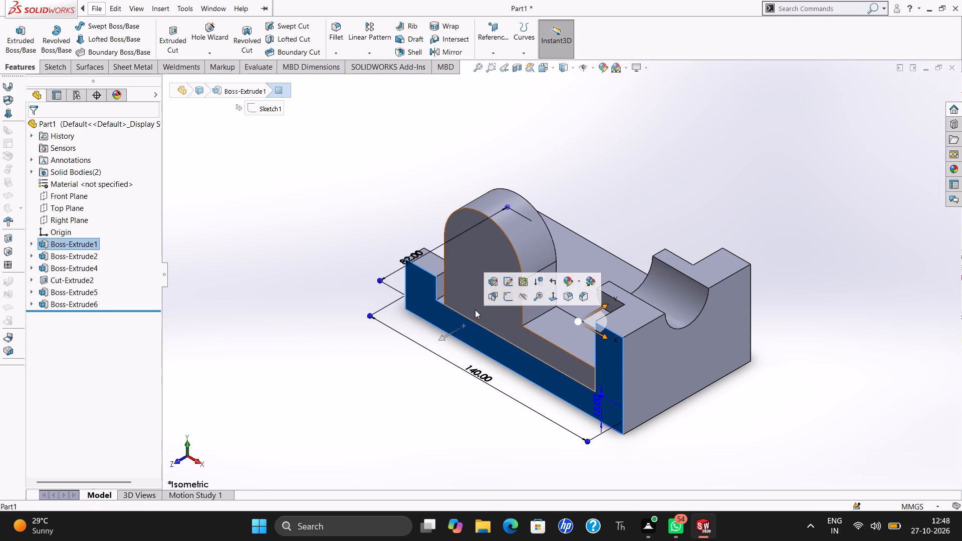
shift+click(475, 310)
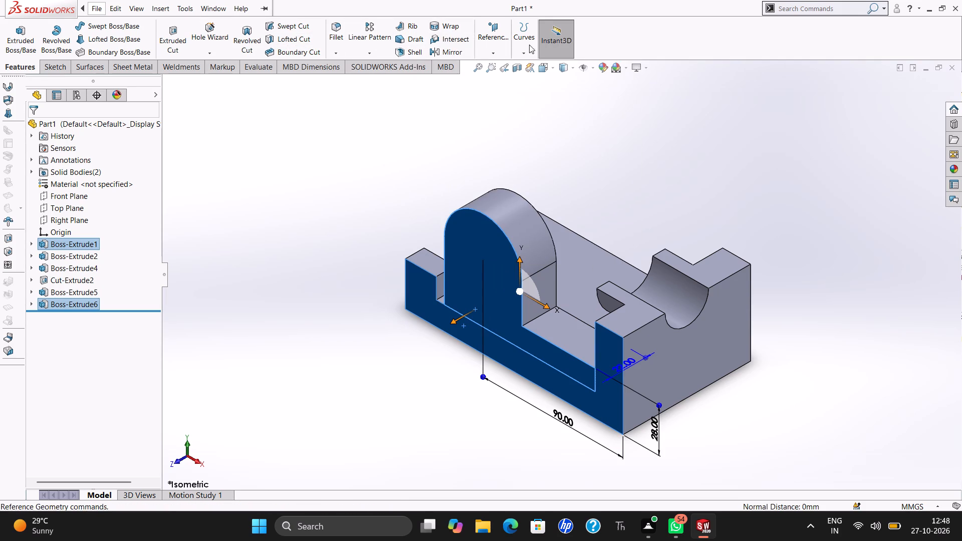
click(242, 165)
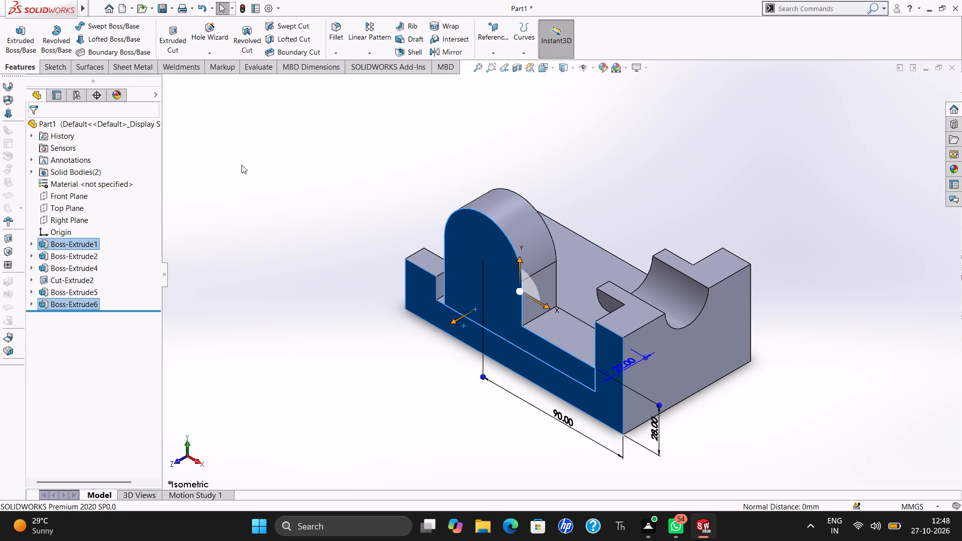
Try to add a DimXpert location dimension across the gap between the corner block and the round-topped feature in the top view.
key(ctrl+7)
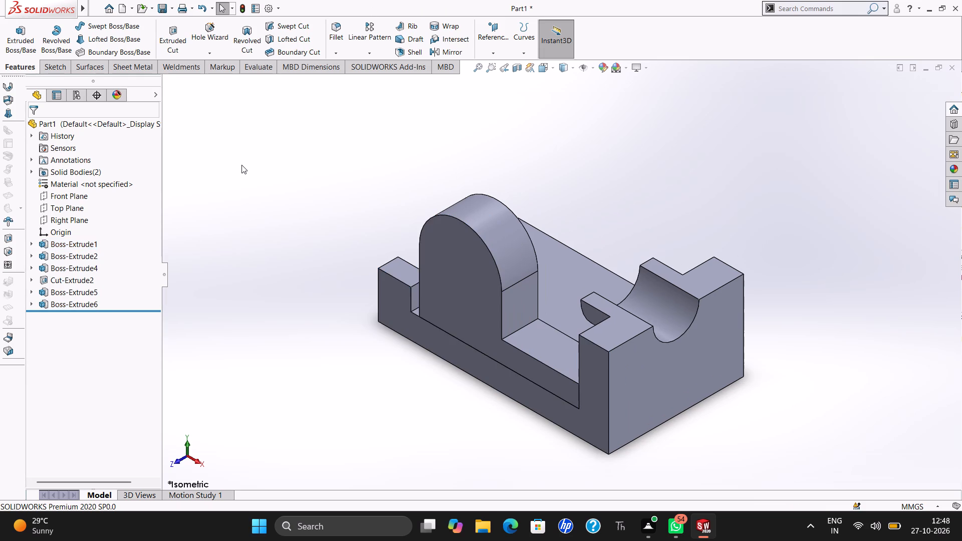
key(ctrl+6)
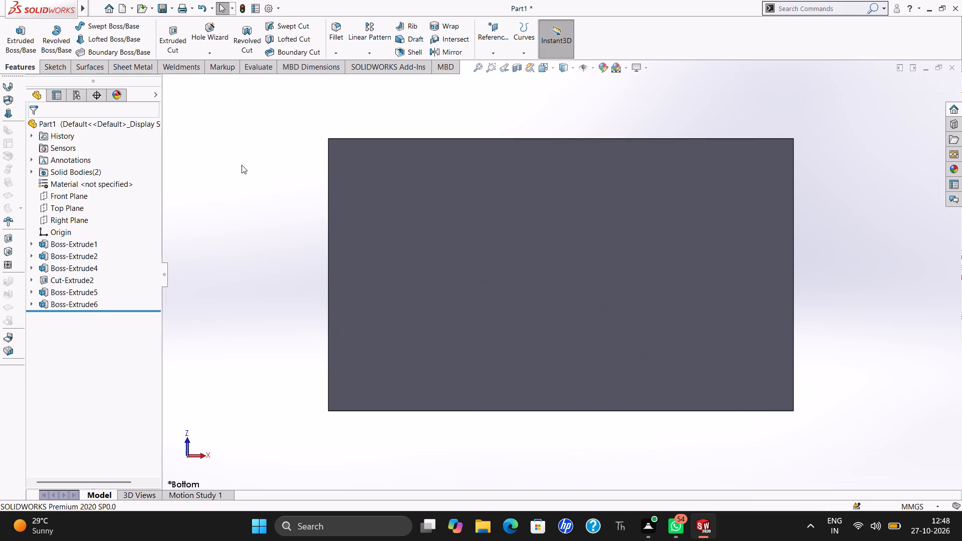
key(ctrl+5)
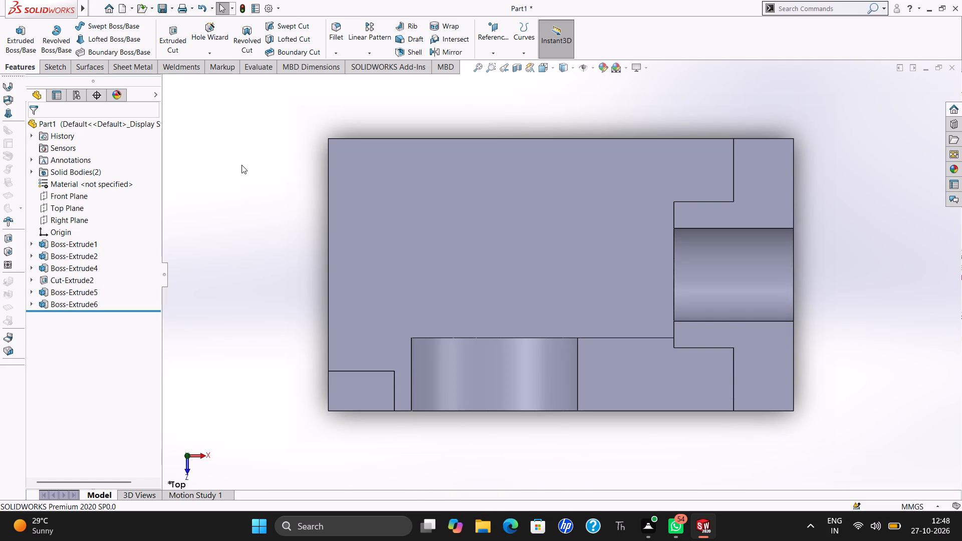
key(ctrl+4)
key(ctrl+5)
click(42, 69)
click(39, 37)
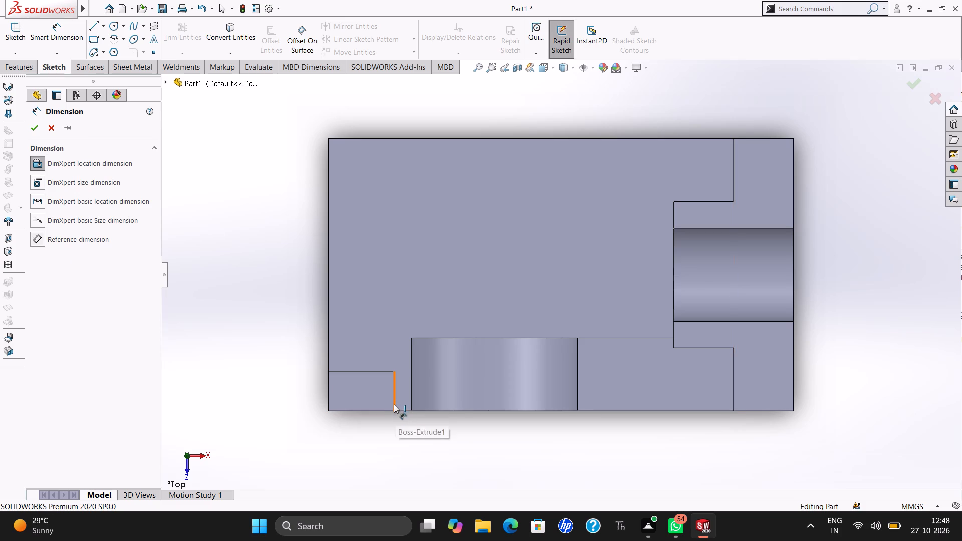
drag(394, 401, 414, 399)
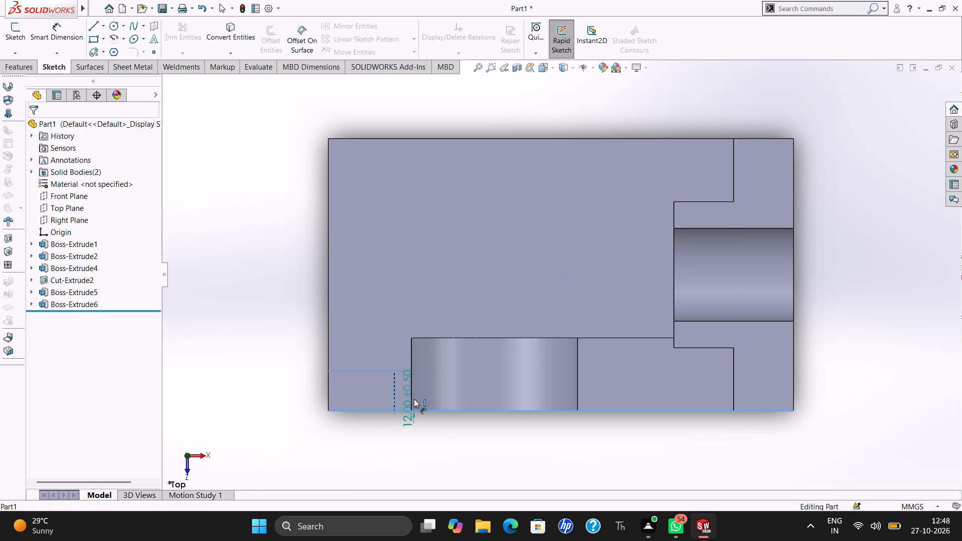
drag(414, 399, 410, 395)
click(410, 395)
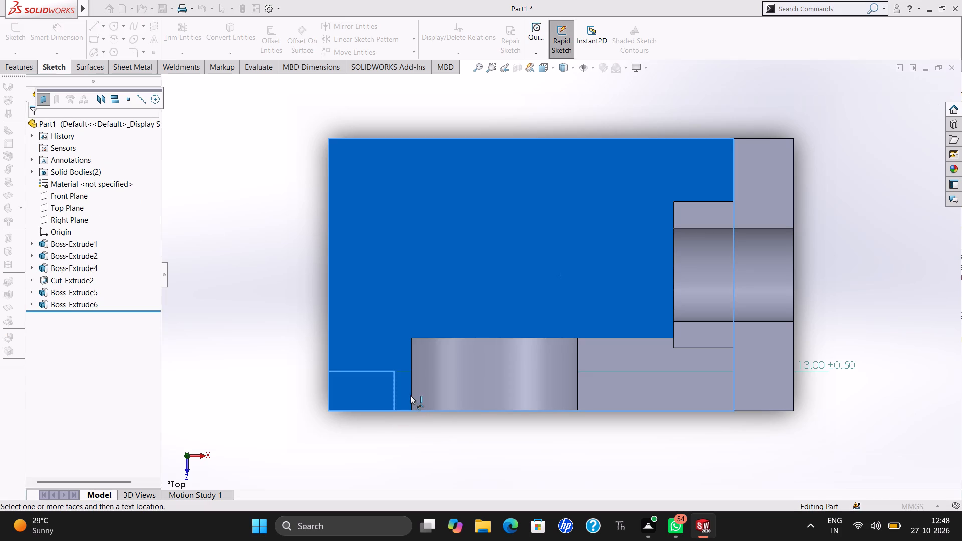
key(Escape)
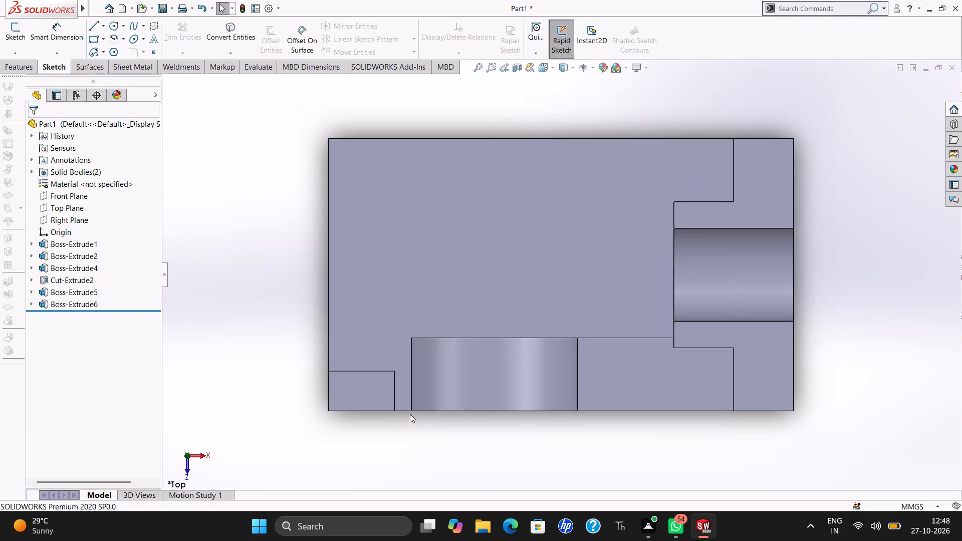
Measure the gap between the corner block and round-topped feature with a reference dimension between their front corners in the top view.
click(48, 44)
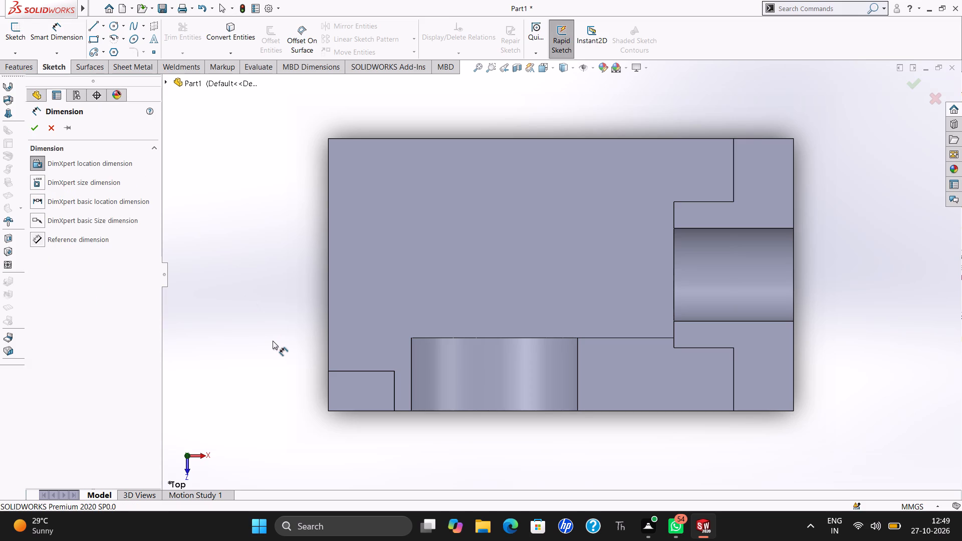
click(90, 242)
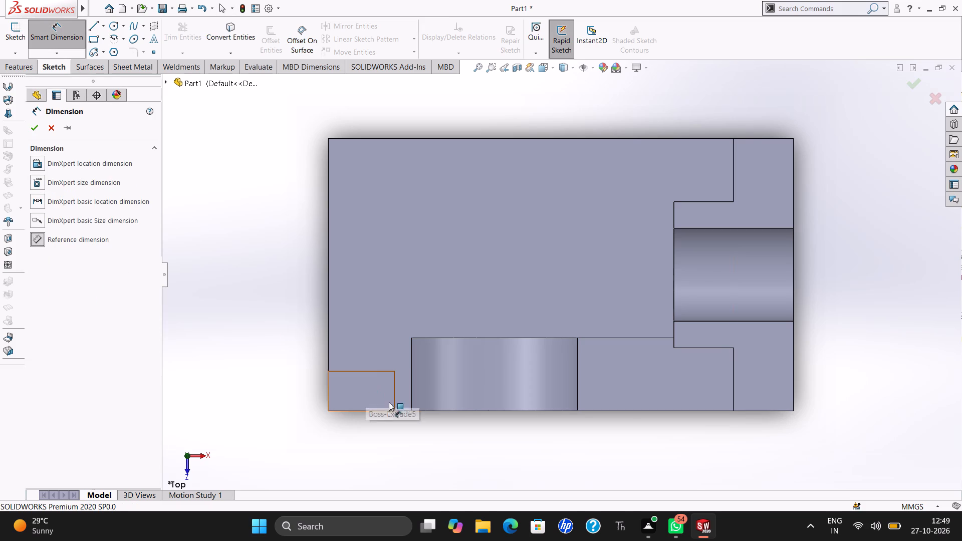
drag(394, 410, 411, 410)
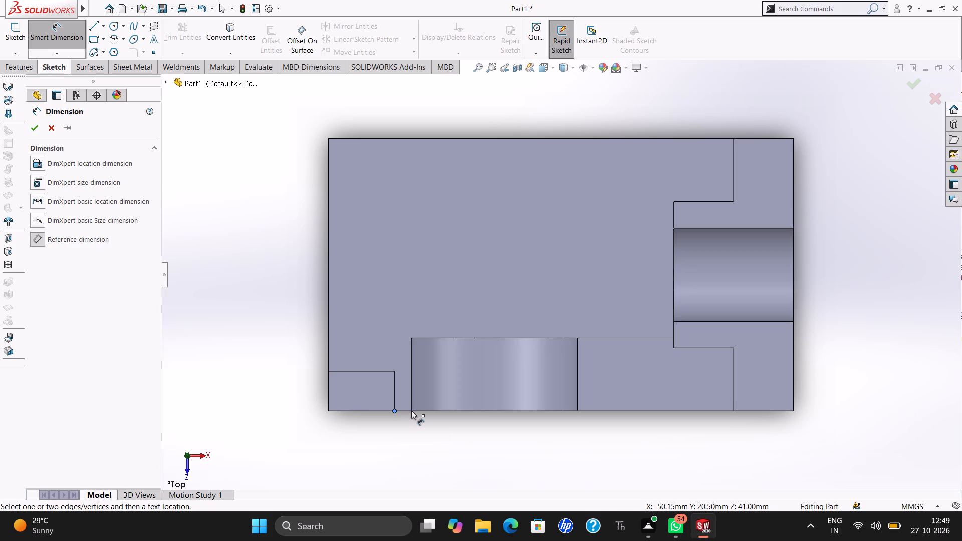
drag(411, 410, 411, 410)
click(411, 410)
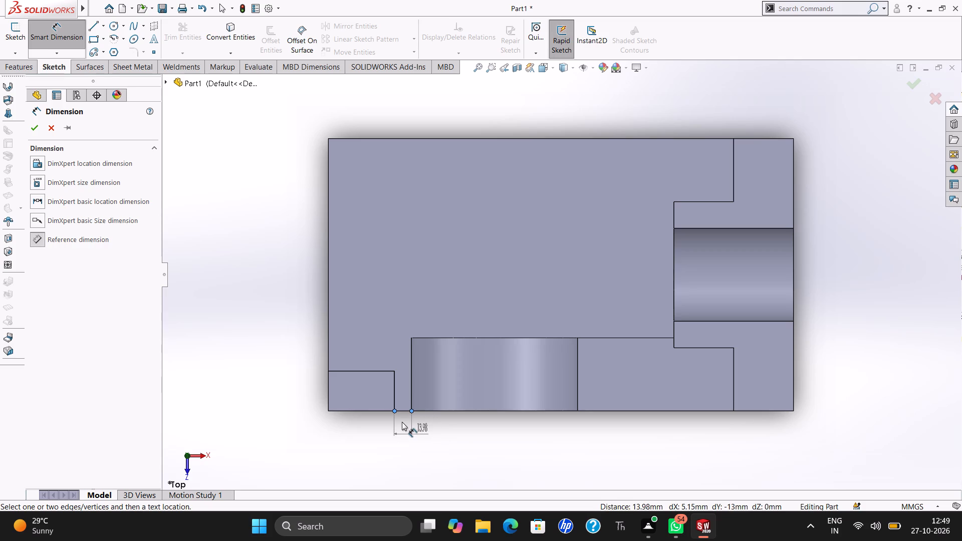
key(Escape)
key(Escape)
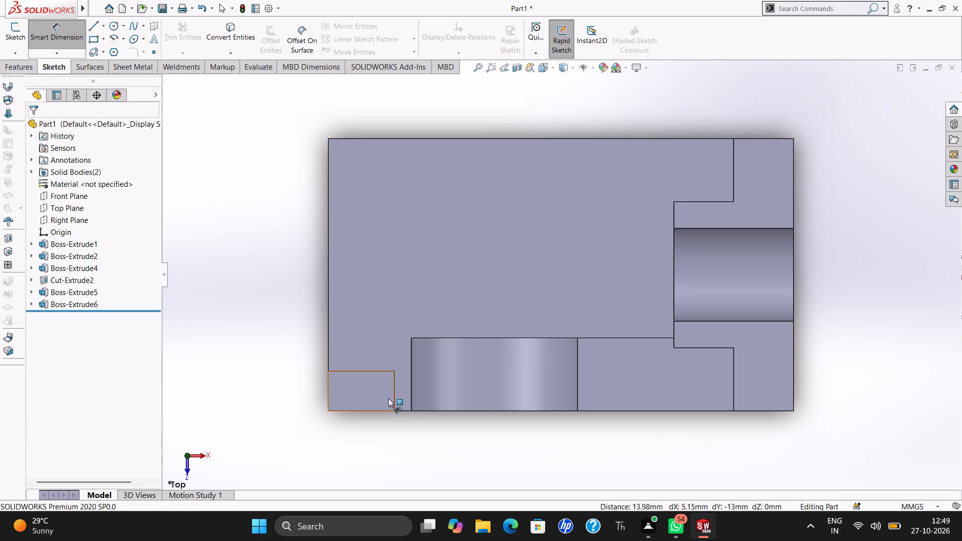
click(387, 395)
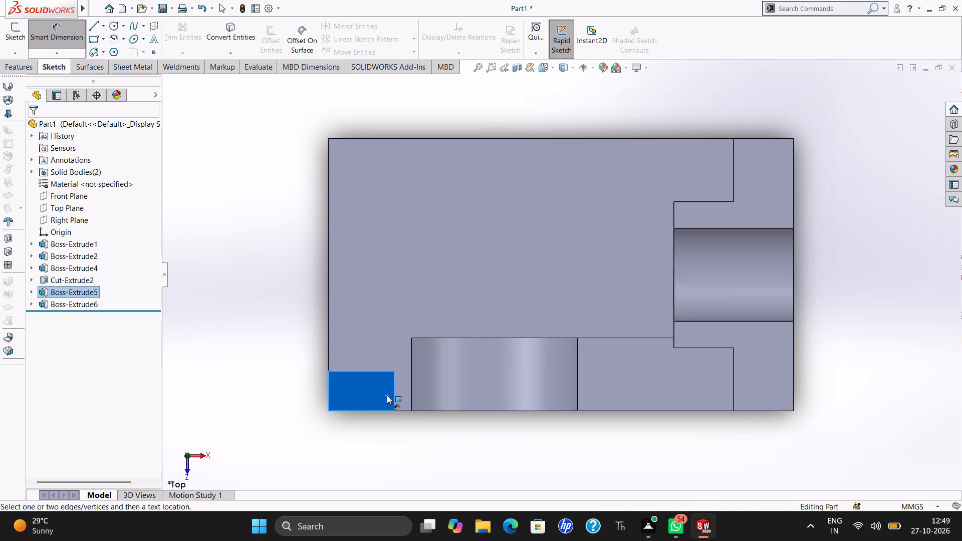
key(Escape)
key(Escape)
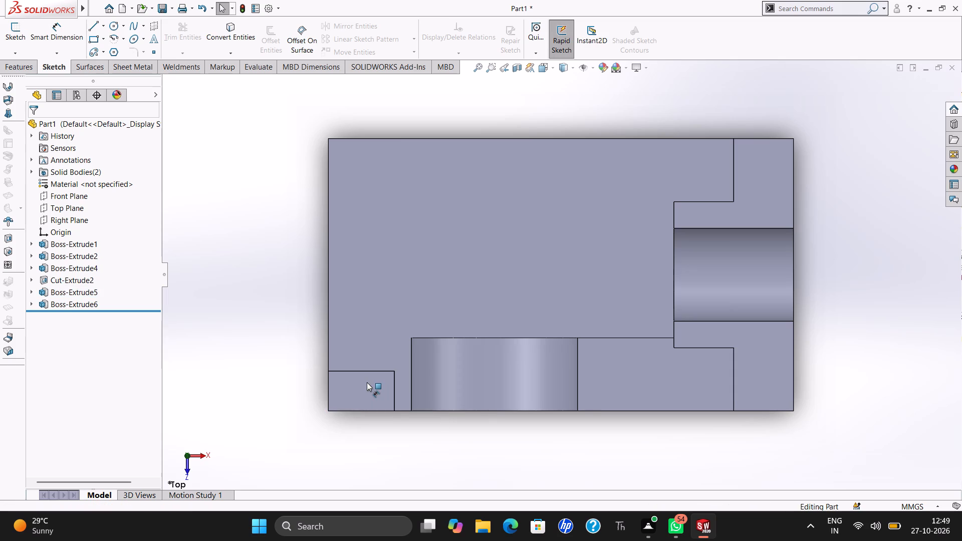
Edit the corner block's sketch and dimension the rectangle's front edge to 33.8 mm so the block extends toward the round-topped feature.
click(365, 382)
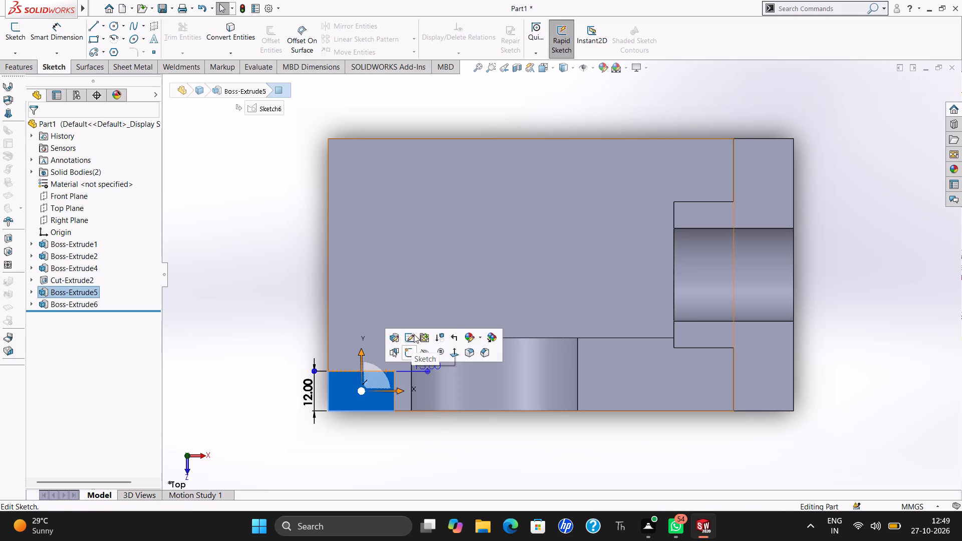
click(414, 334)
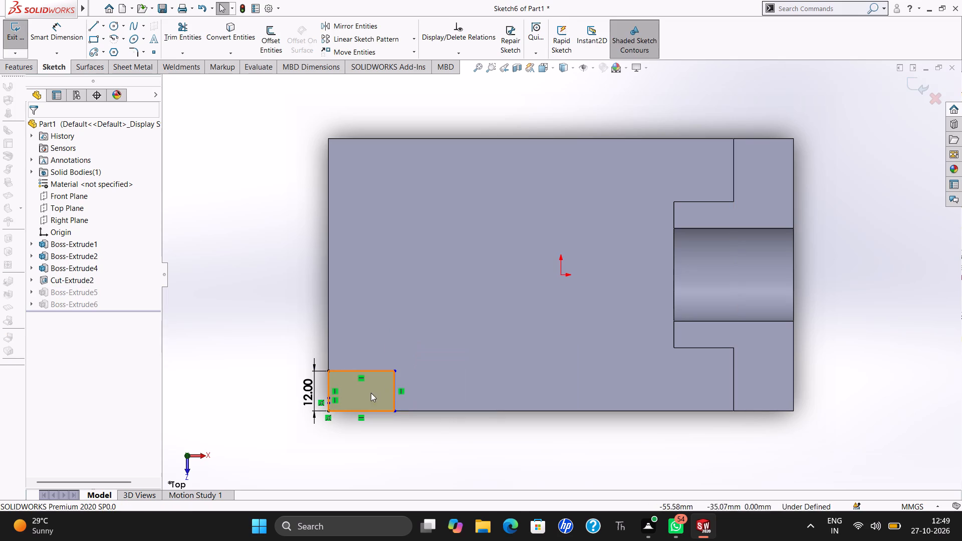
click(65, 27)
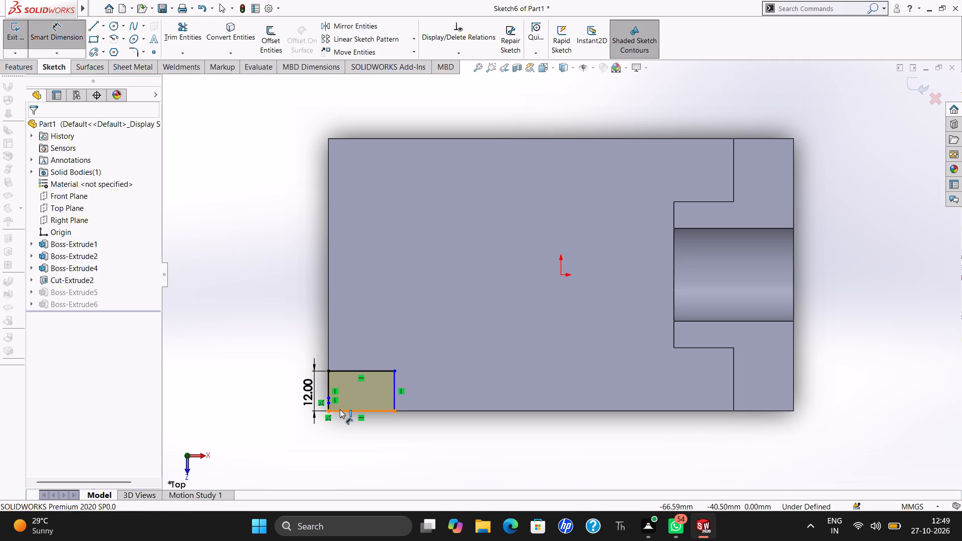
drag(340, 409, 353, 440)
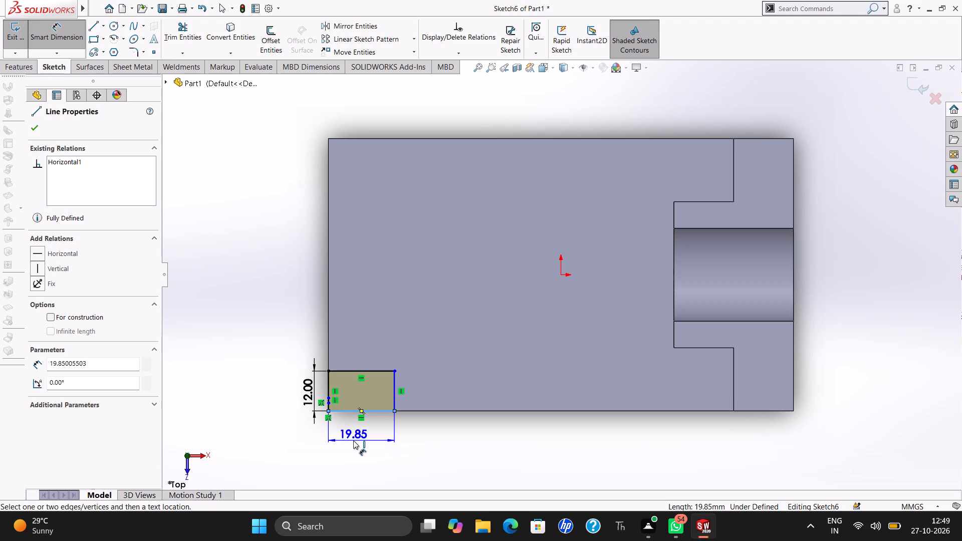
double_click(353, 440)
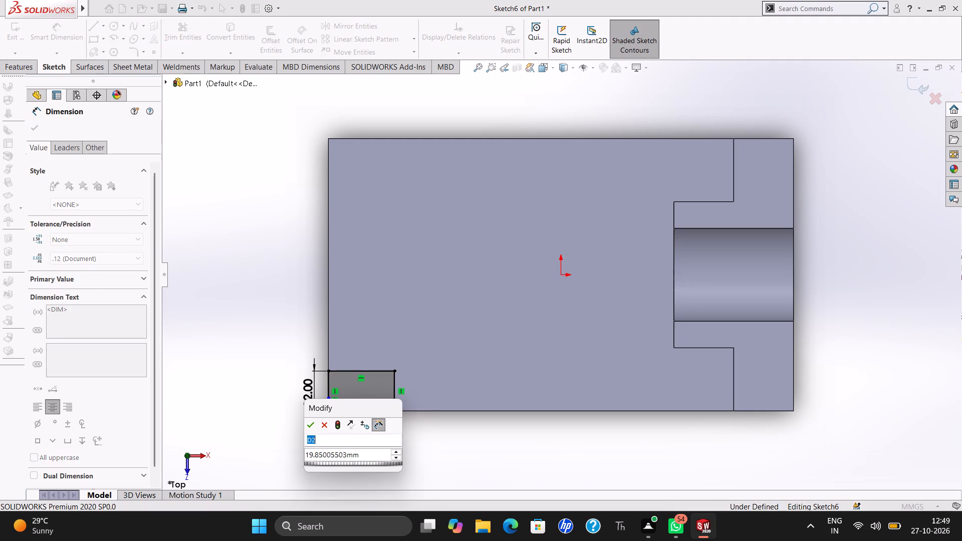
text(33.8)
key(Return)
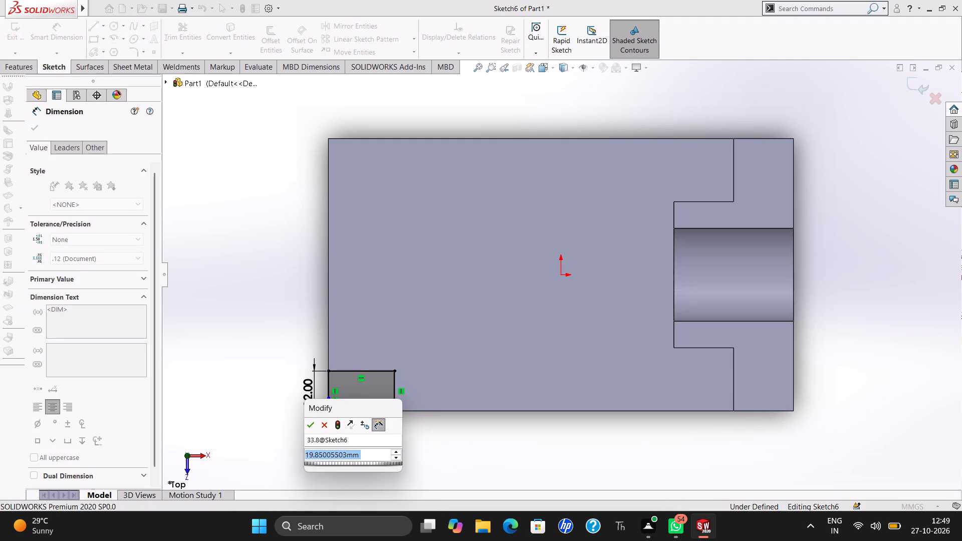
click(361, 440)
double_click(363, 452)
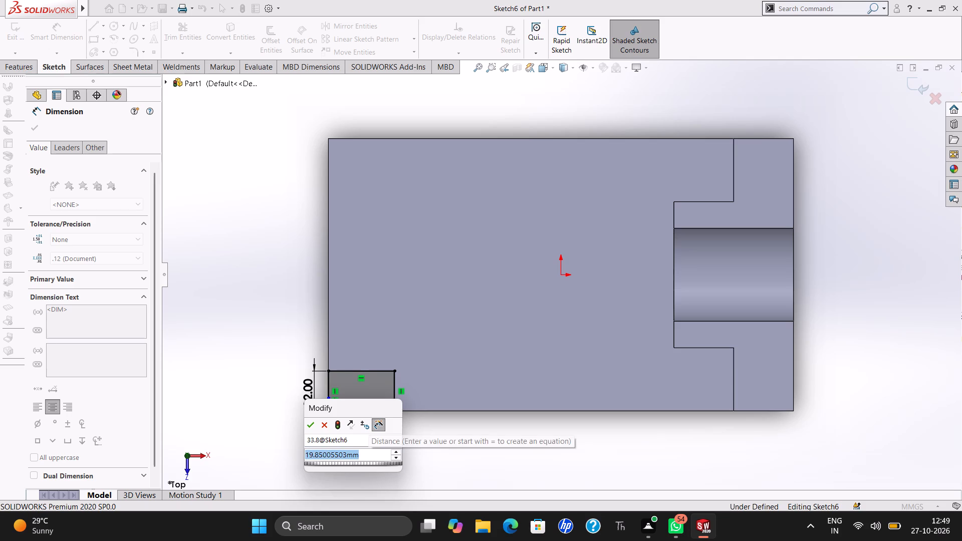
text(33.)
key(8)
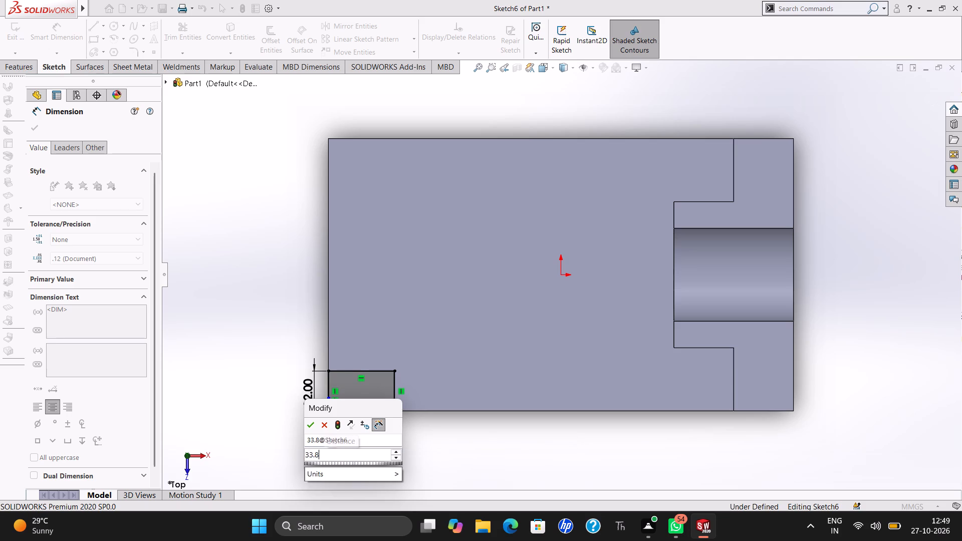
key(Return)
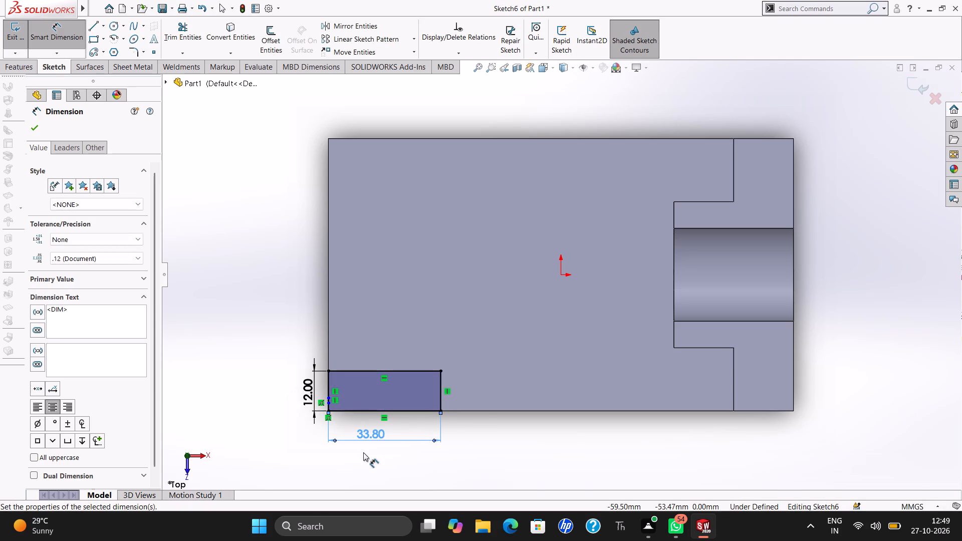
key(Escape)
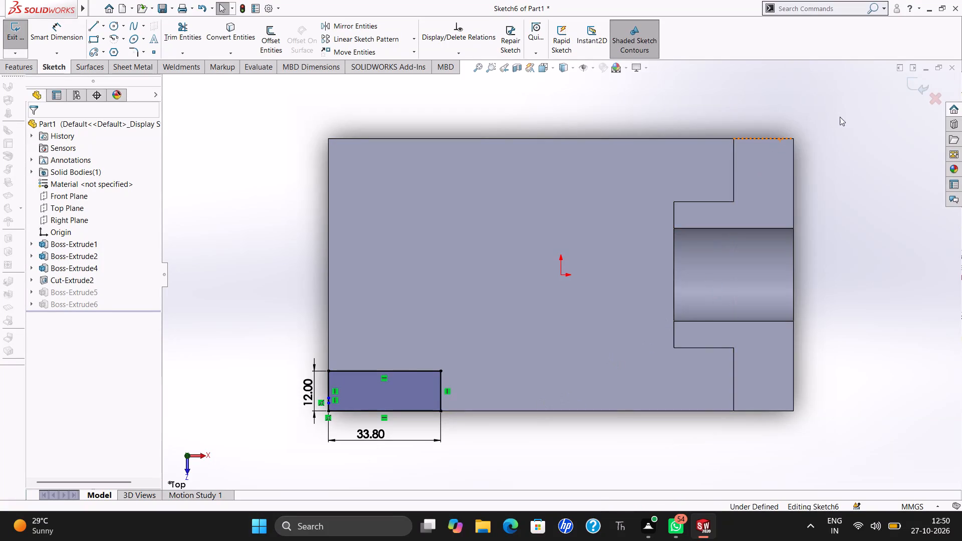
click(910, 82)
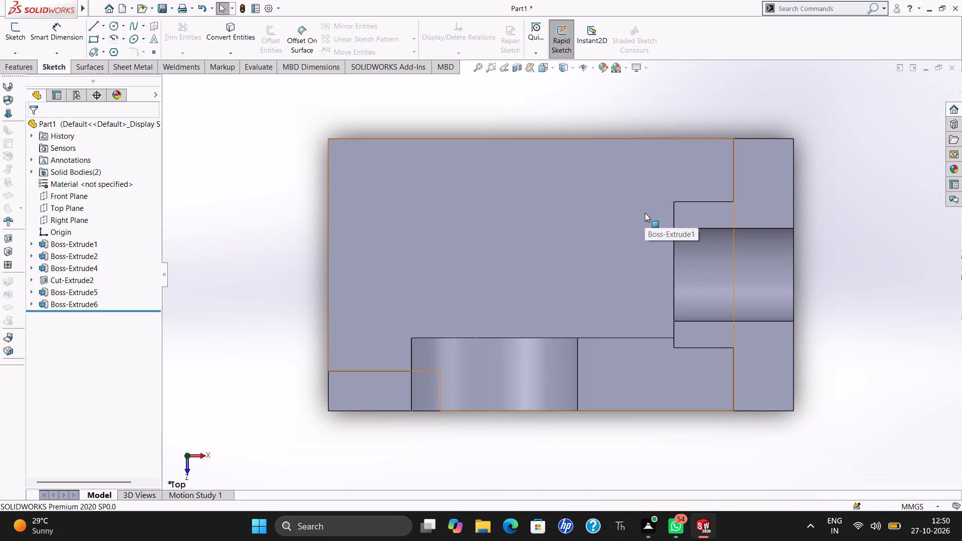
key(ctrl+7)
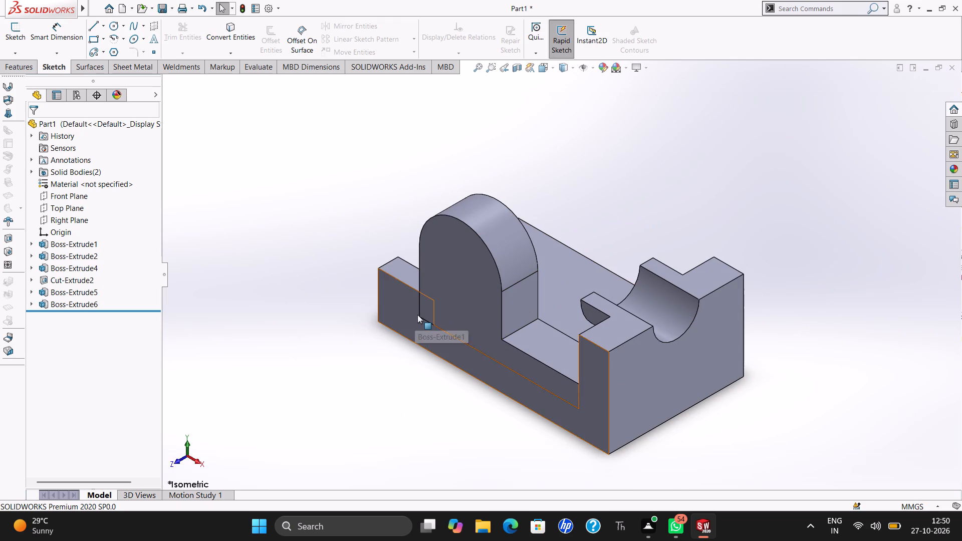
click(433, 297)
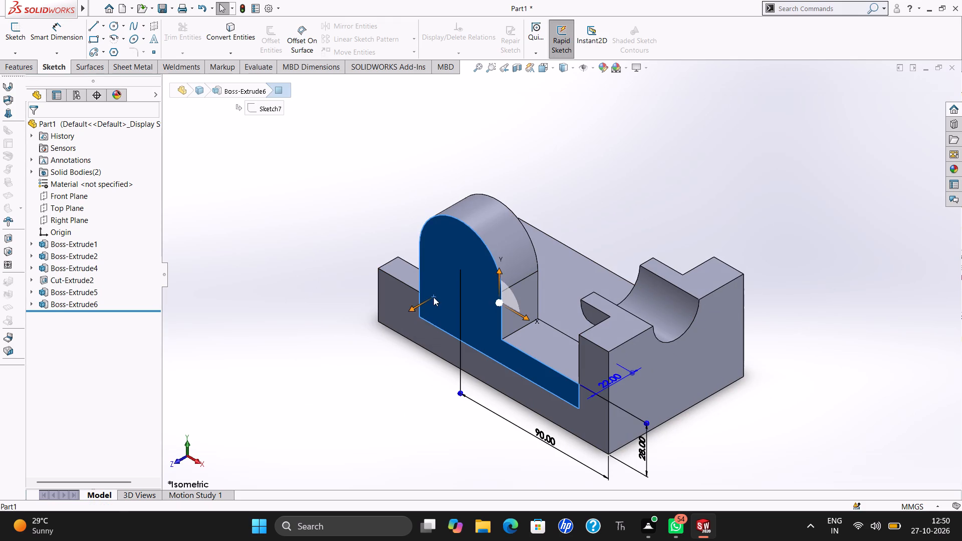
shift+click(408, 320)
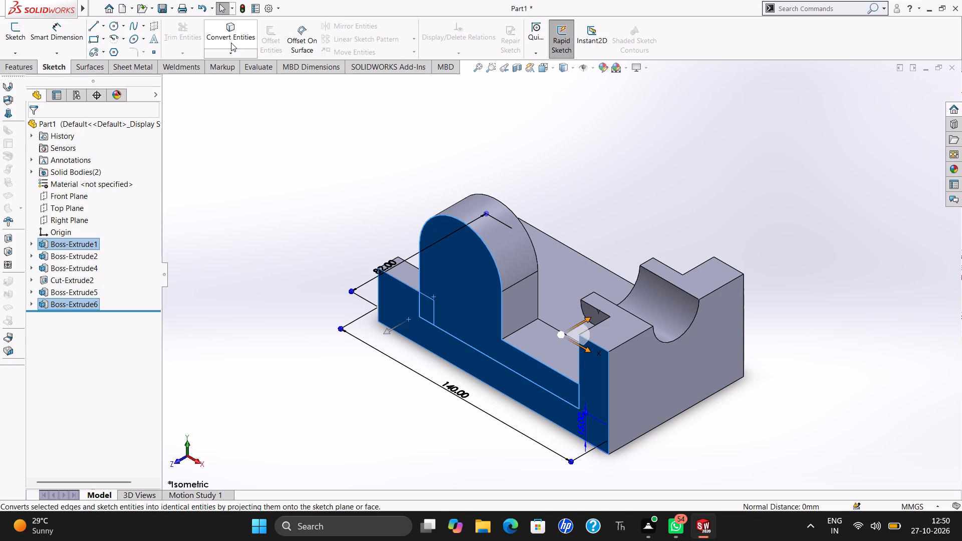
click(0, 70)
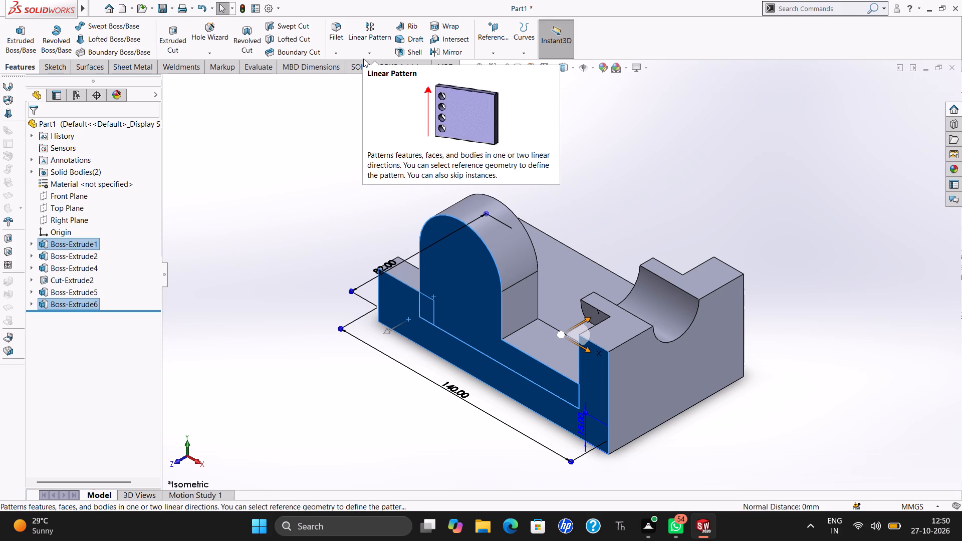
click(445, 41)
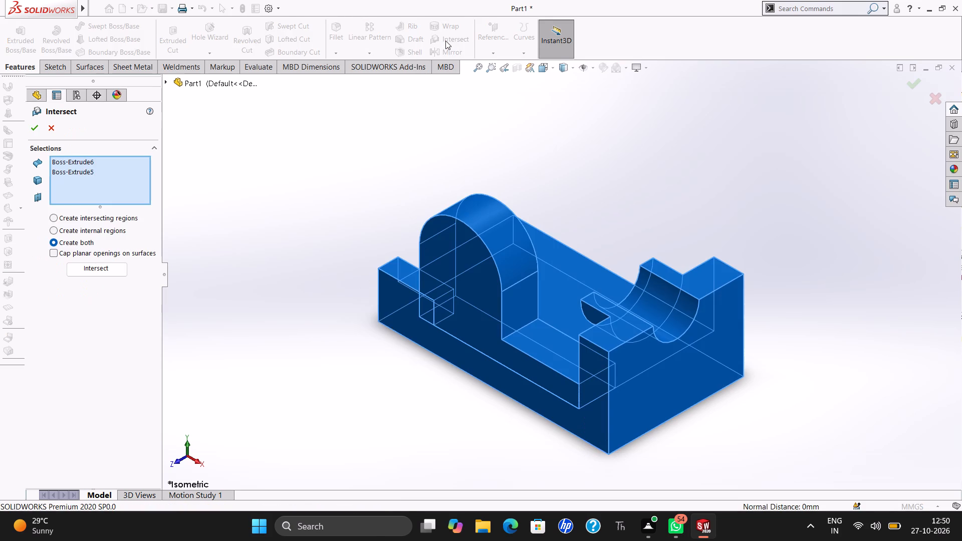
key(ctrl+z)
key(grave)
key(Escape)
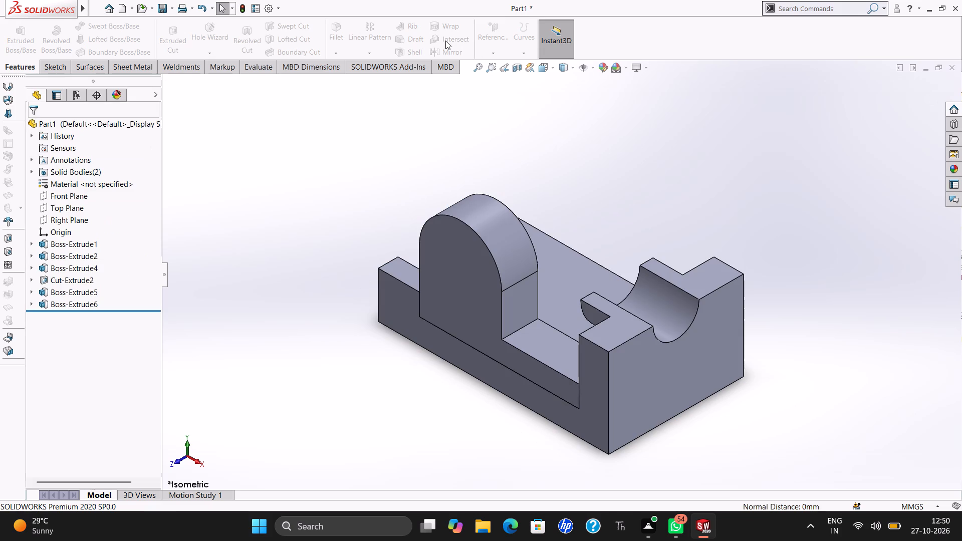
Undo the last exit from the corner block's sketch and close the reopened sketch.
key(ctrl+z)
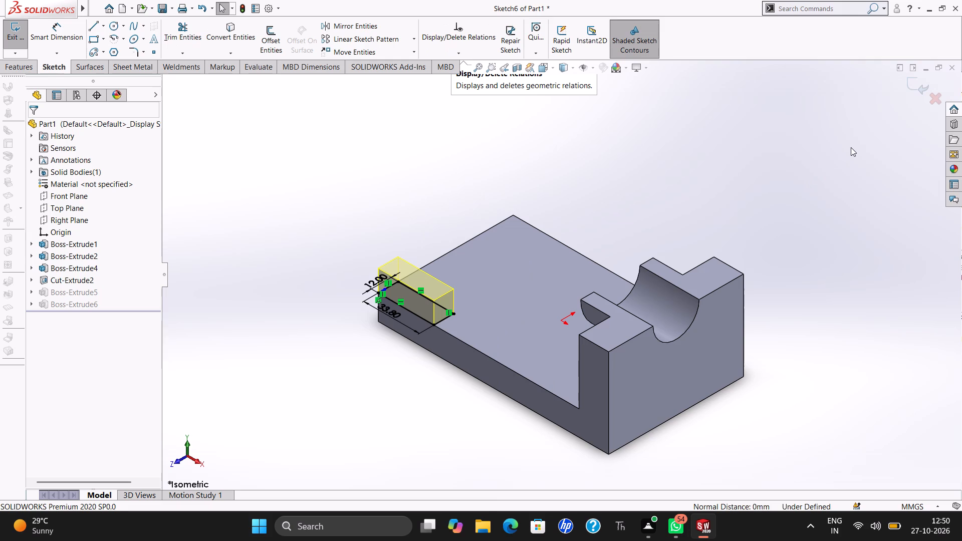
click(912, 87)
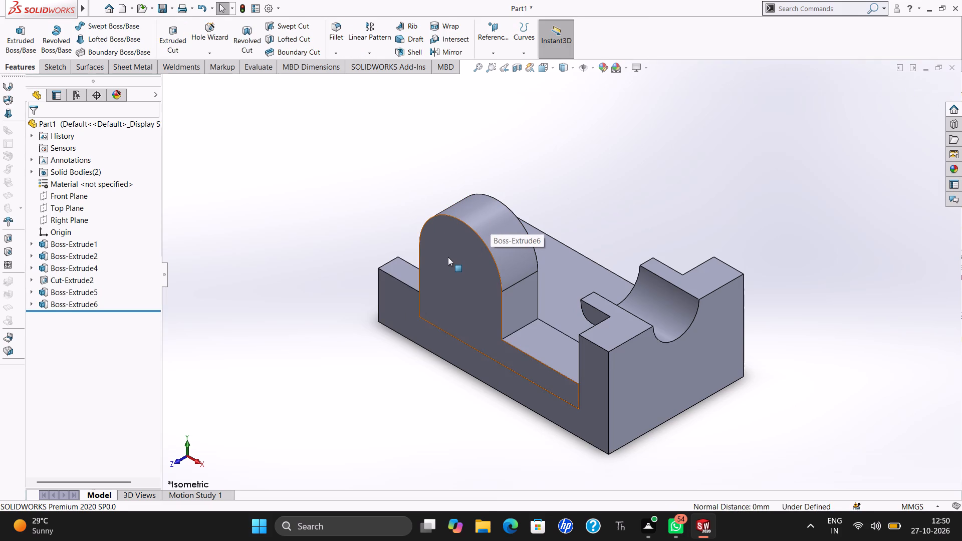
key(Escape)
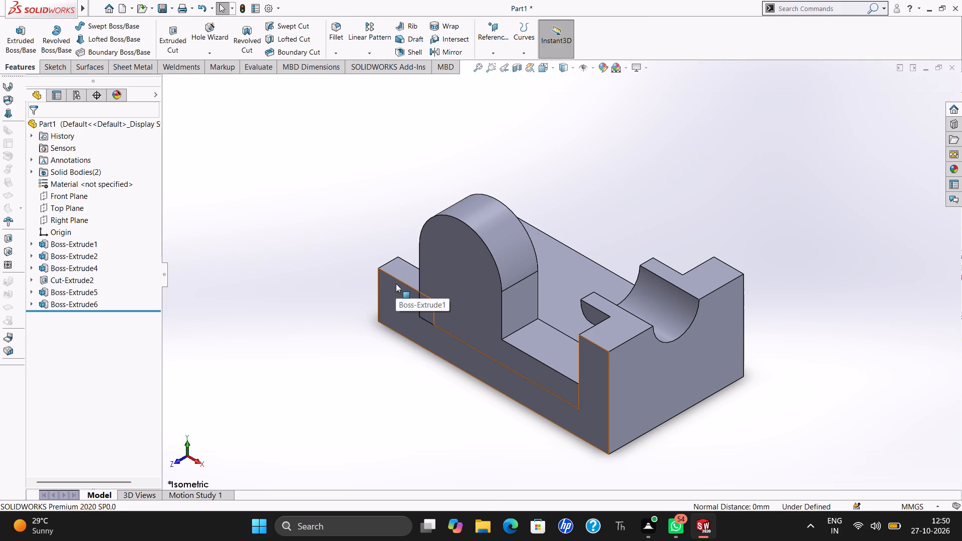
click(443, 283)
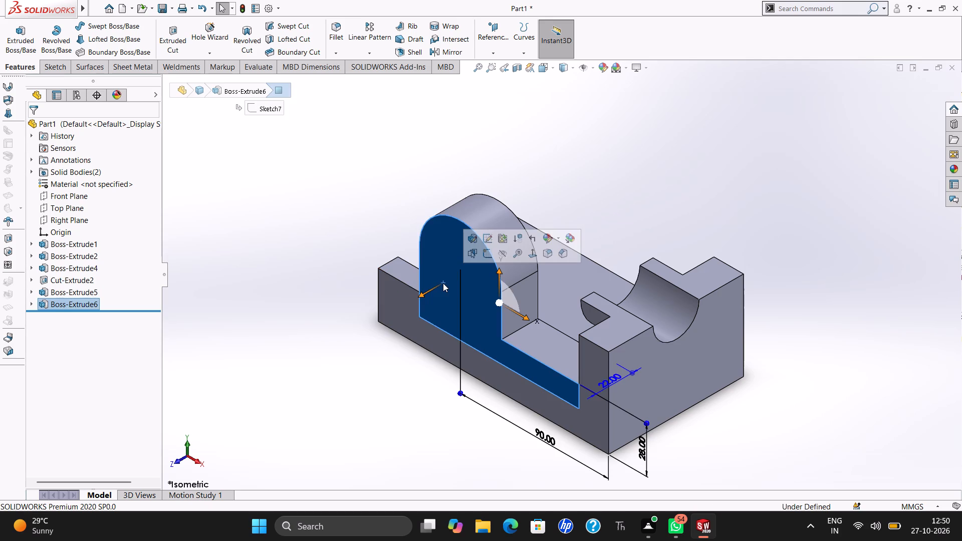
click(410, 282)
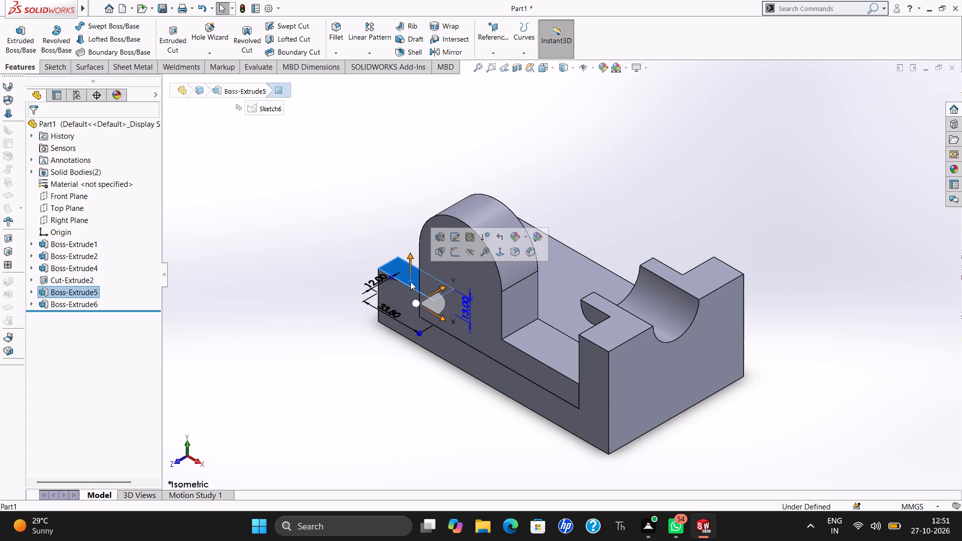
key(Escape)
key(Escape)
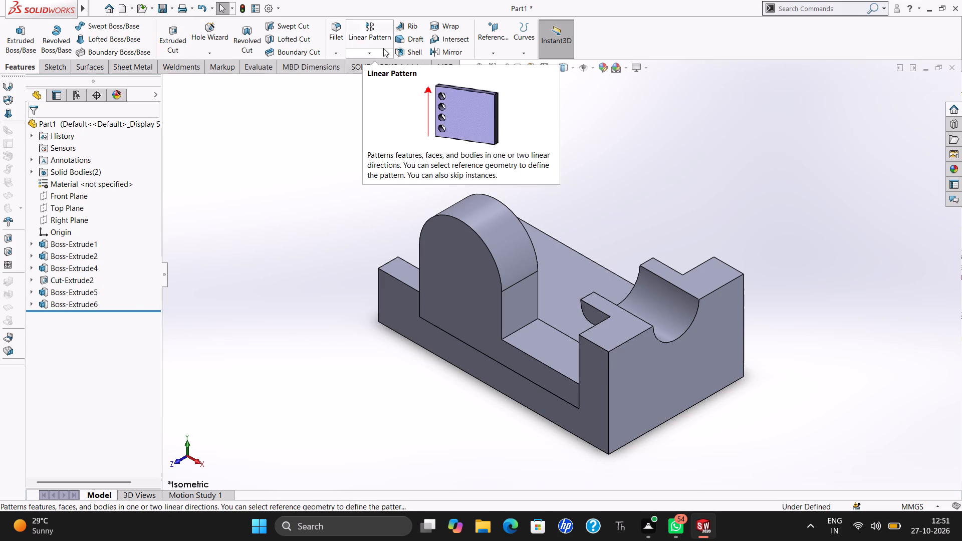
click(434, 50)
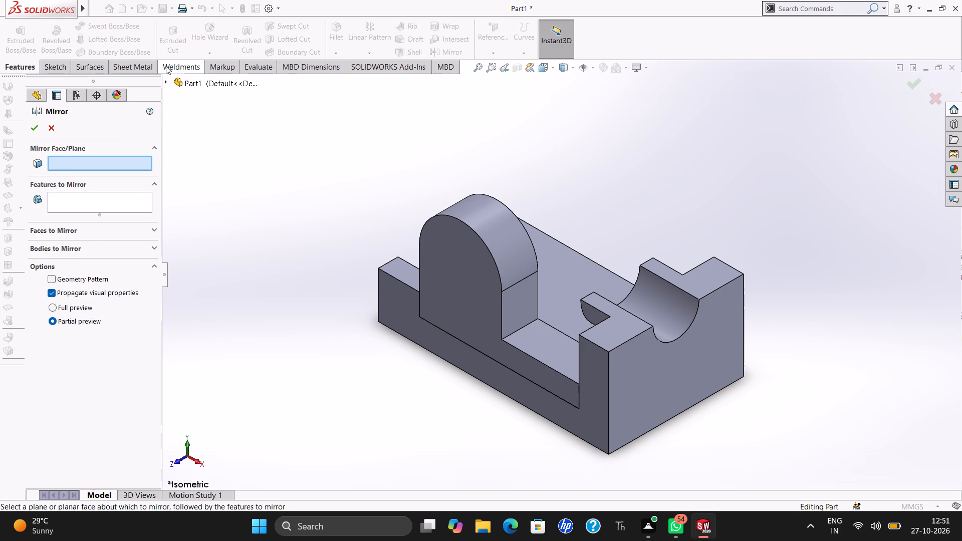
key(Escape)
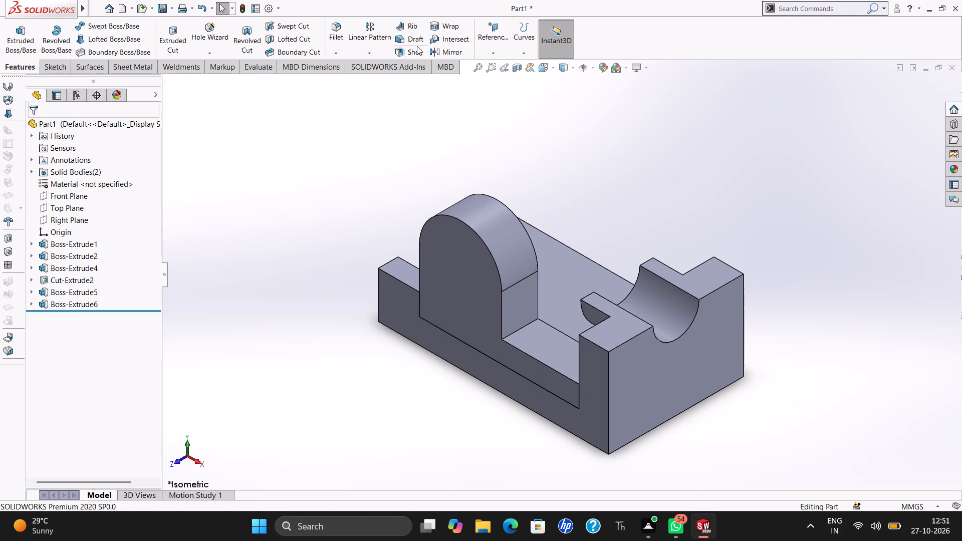
Create a reference plane at a 0 mm offset from the Front Plane.
click(490, 53)
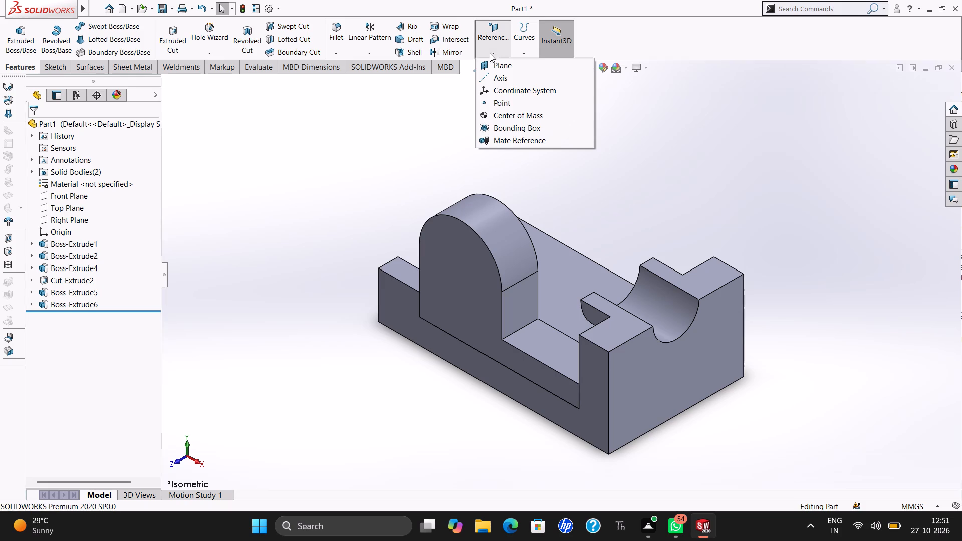
click(491, 62)
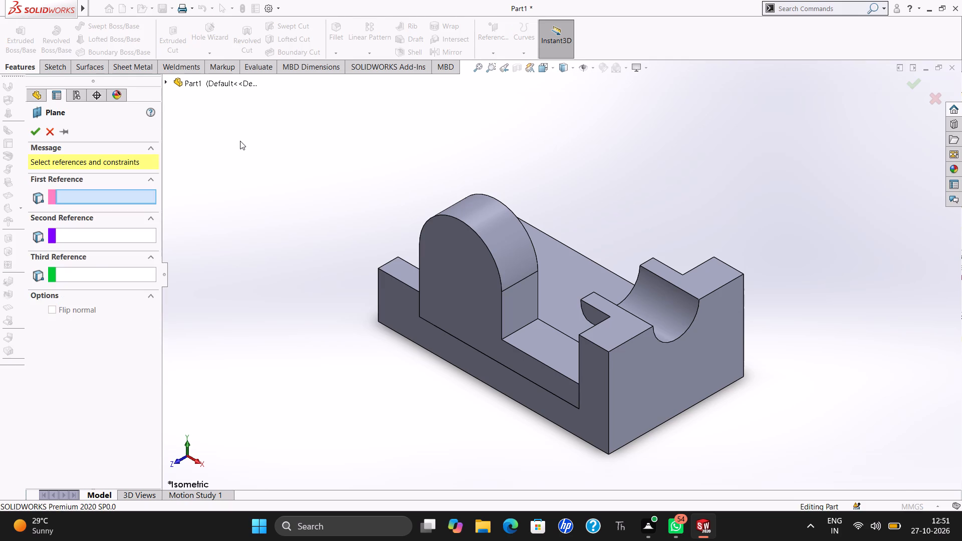
click(166, 82)
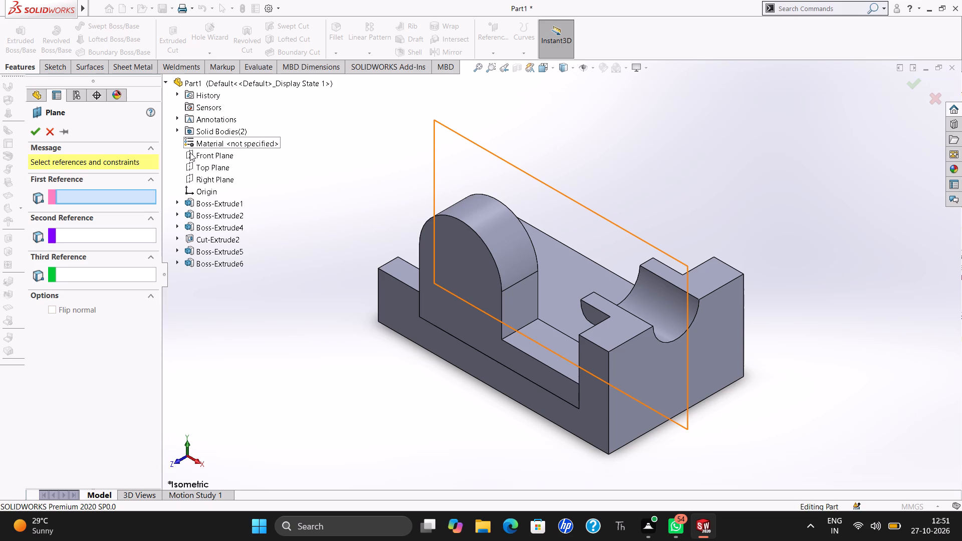
click(190, 152)
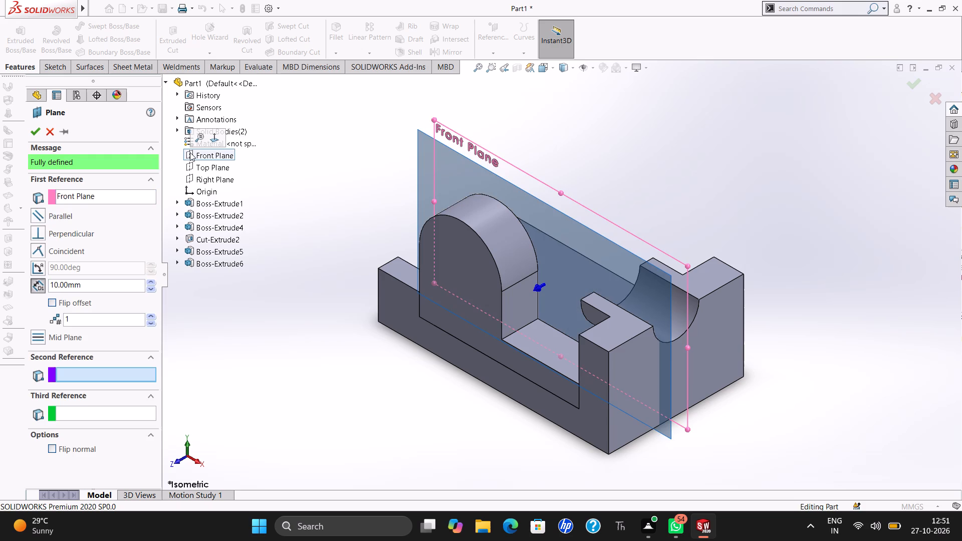
double_click(95, 286)
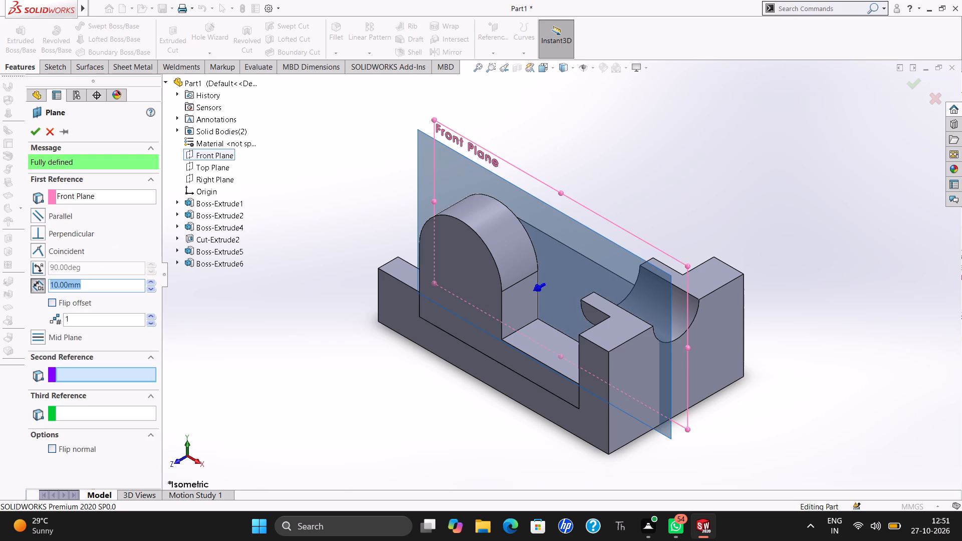
key(0)
key(Return)
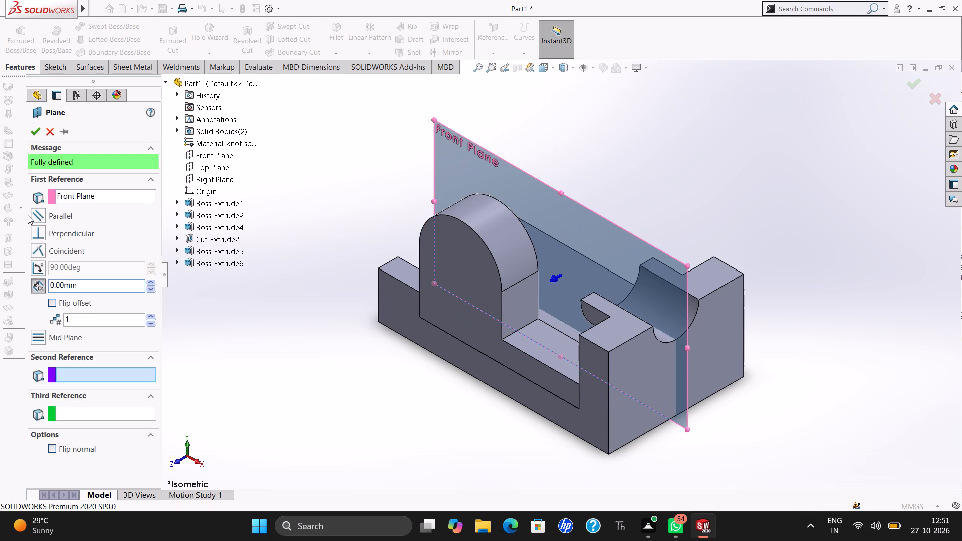
click(37, 132)
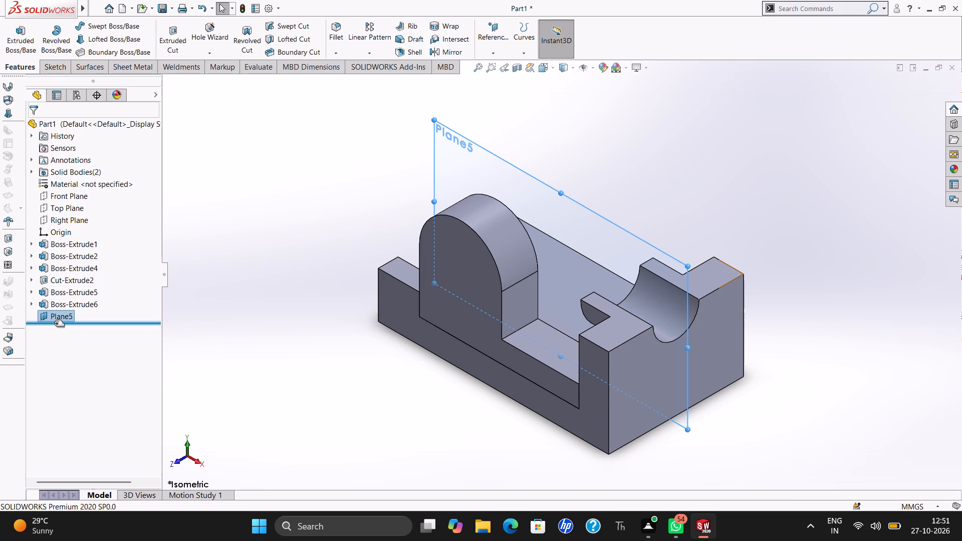
Mirror the round-topped feature about the new reference plane, using Geometry Pattern and a feature scope of all bodies.
click(77, 300)
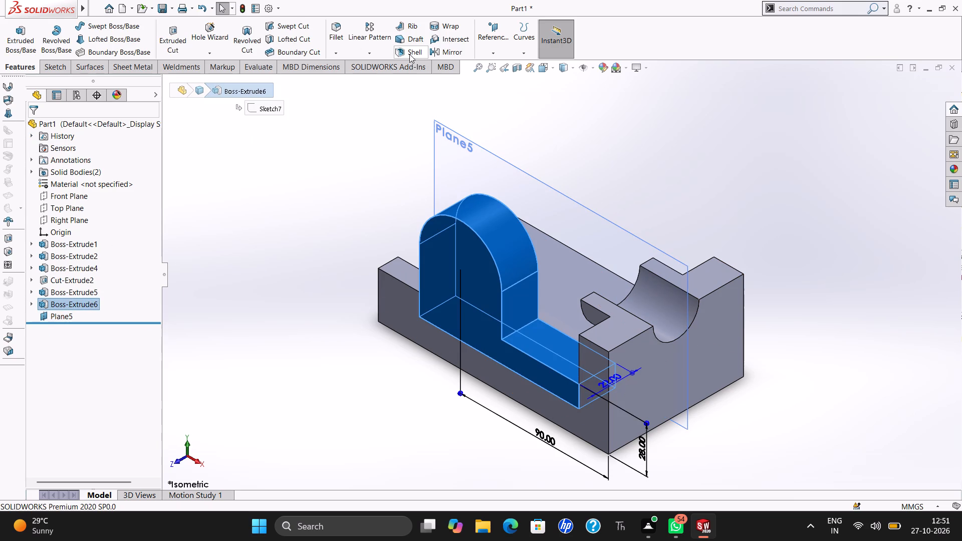
click(431, 50)
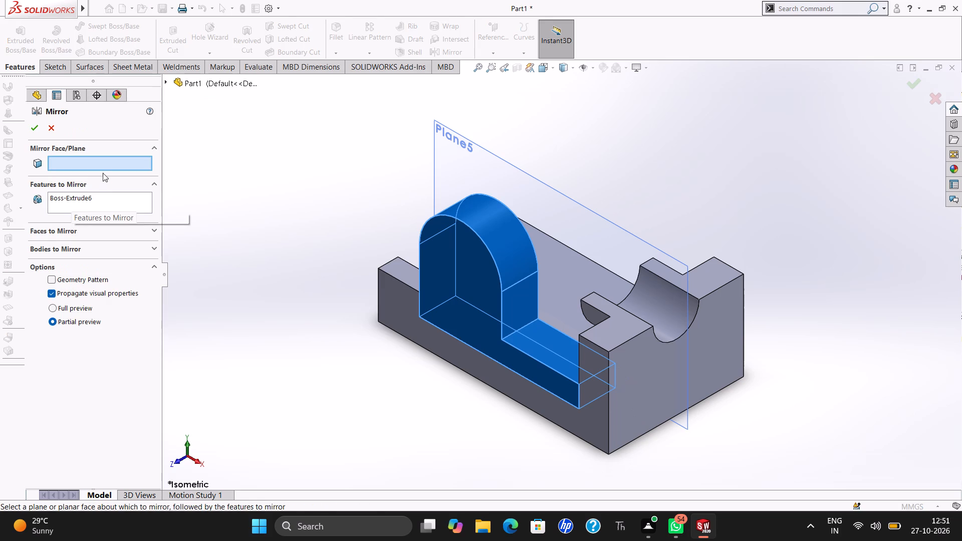
click(451, 158)
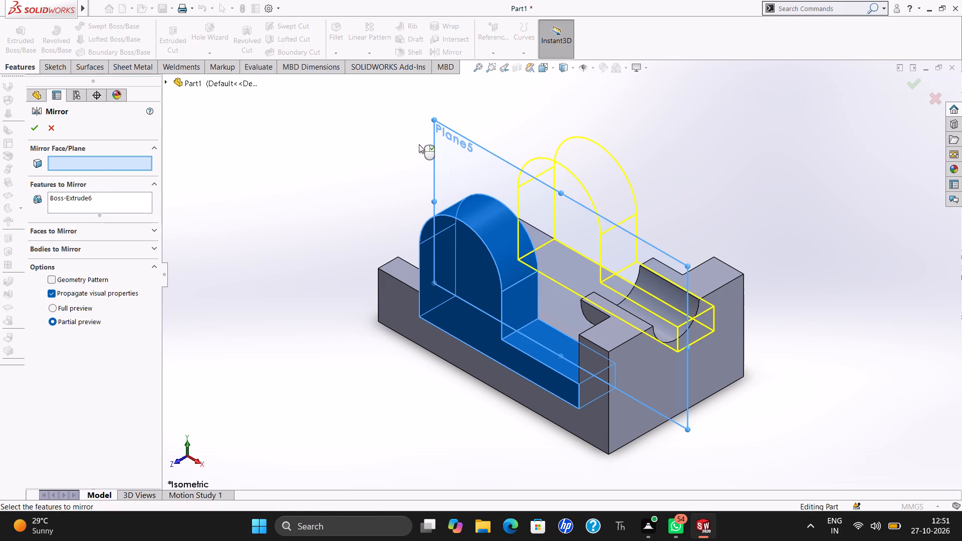
click(36, 128)
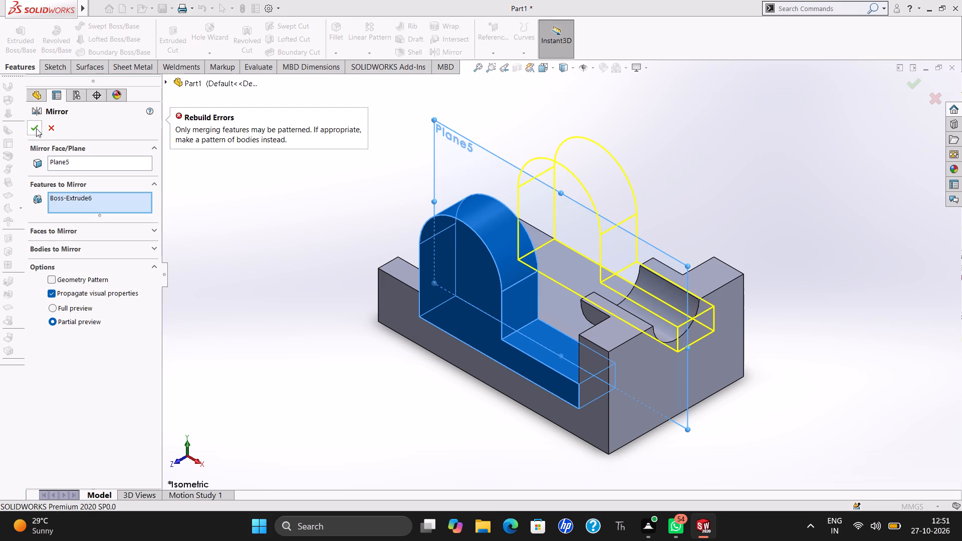
click(36, 128)
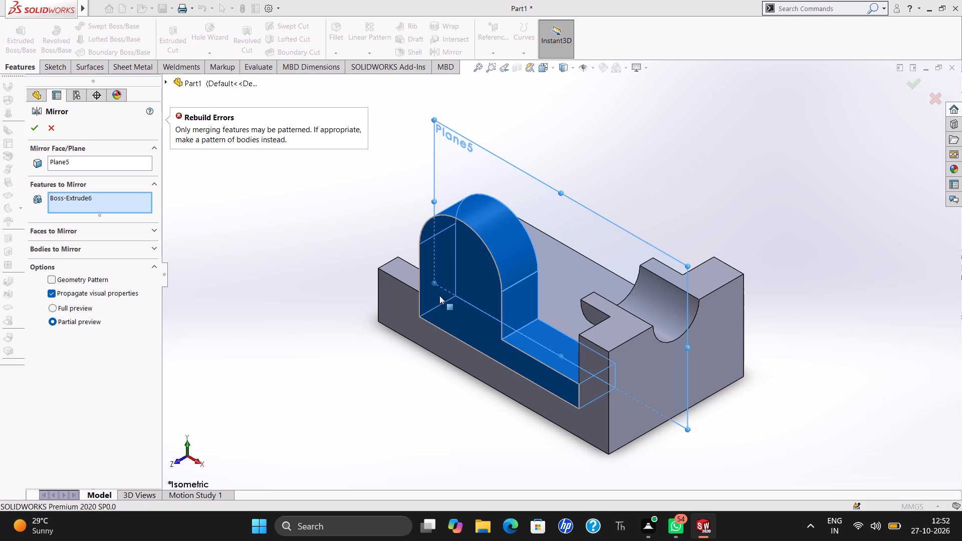
click(453, 289)
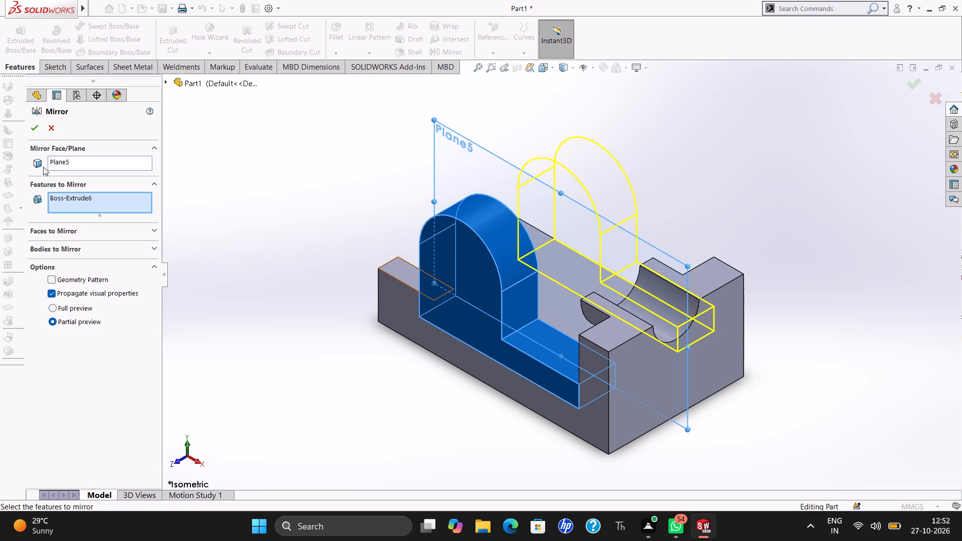
click(50, 278)
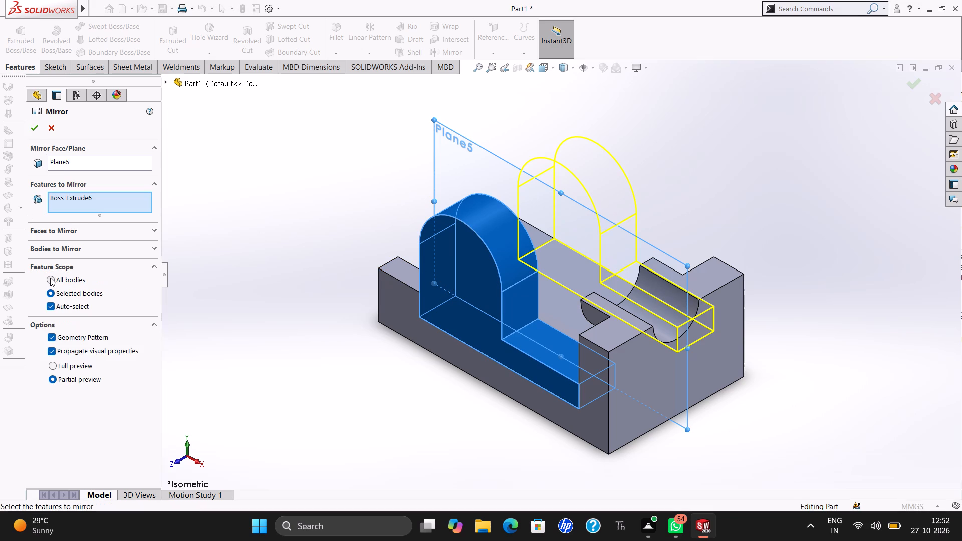
click(50, 278)
click(50, 278)
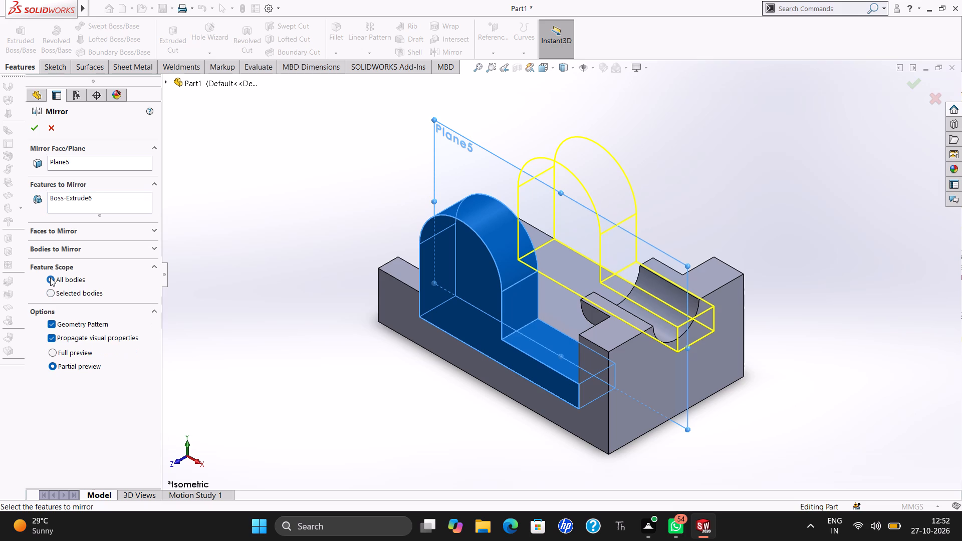
click(35, 122)
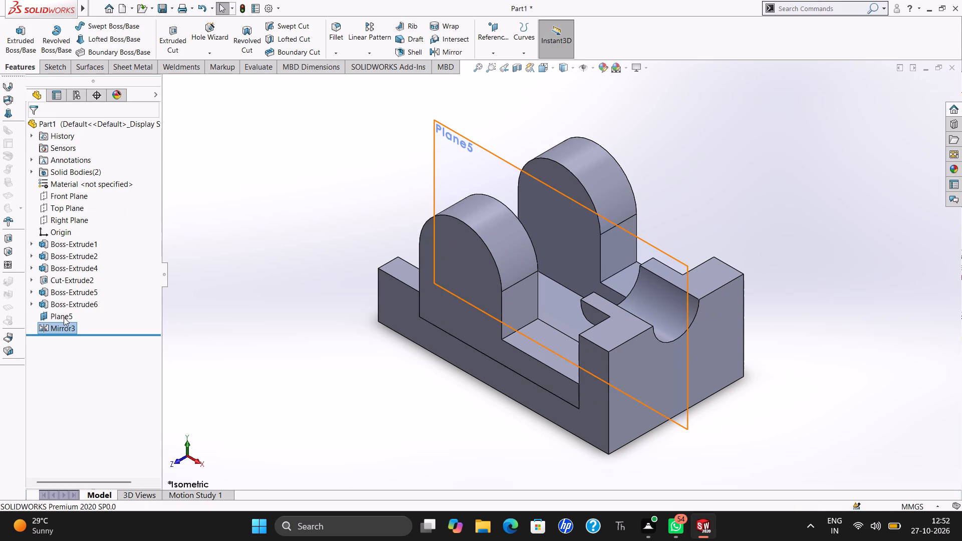
Mirror the 33.8 mm corner block about the same reference plane to the opposite side of the base.
click(69, 288)
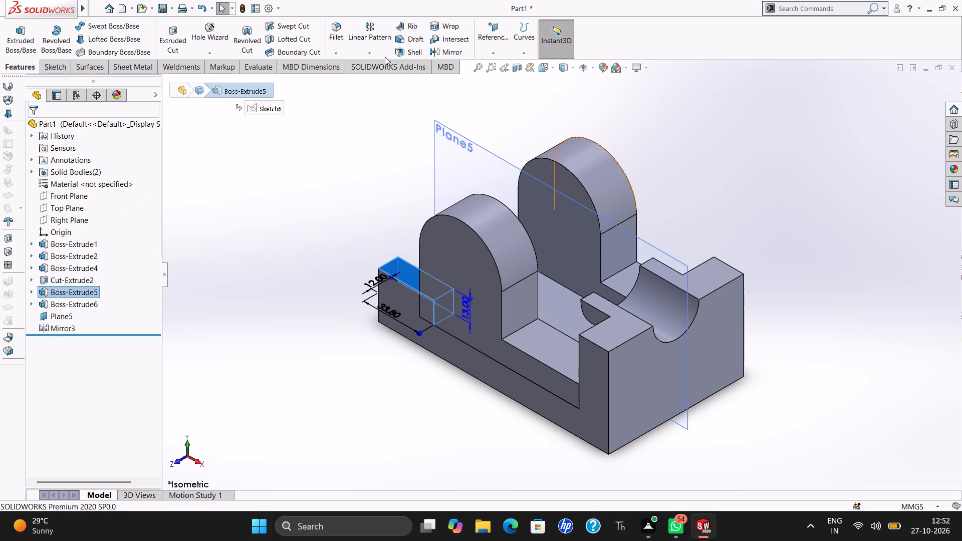
click(439, 52)
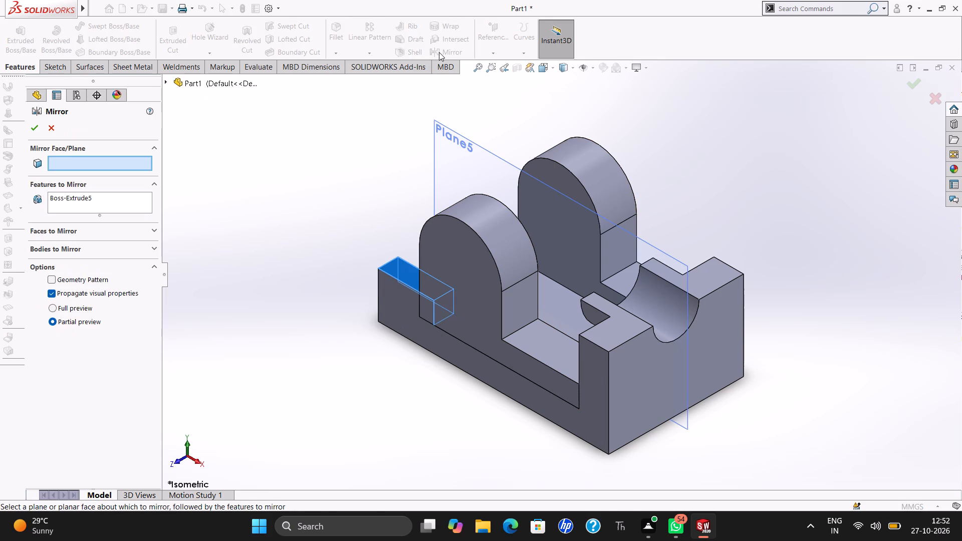
click(487, 152)
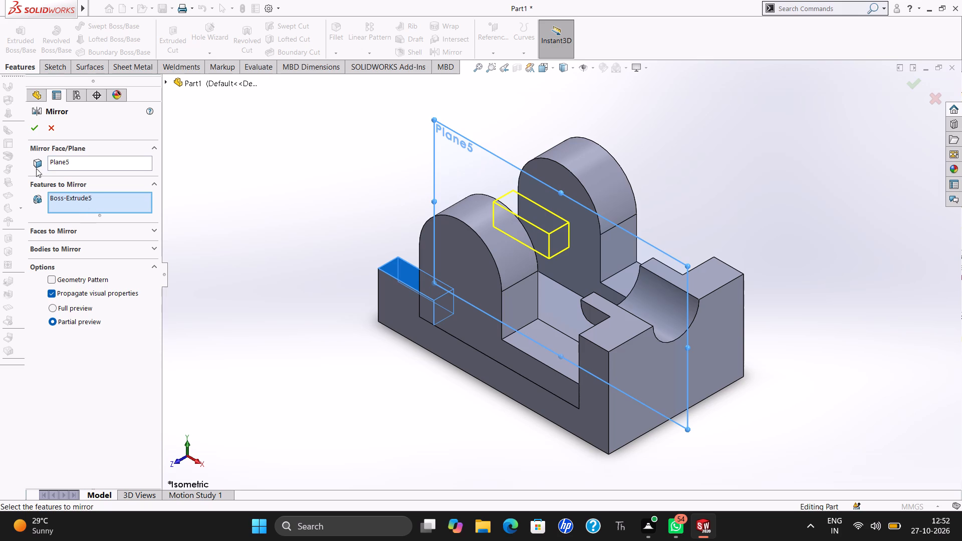
click(33, 129)
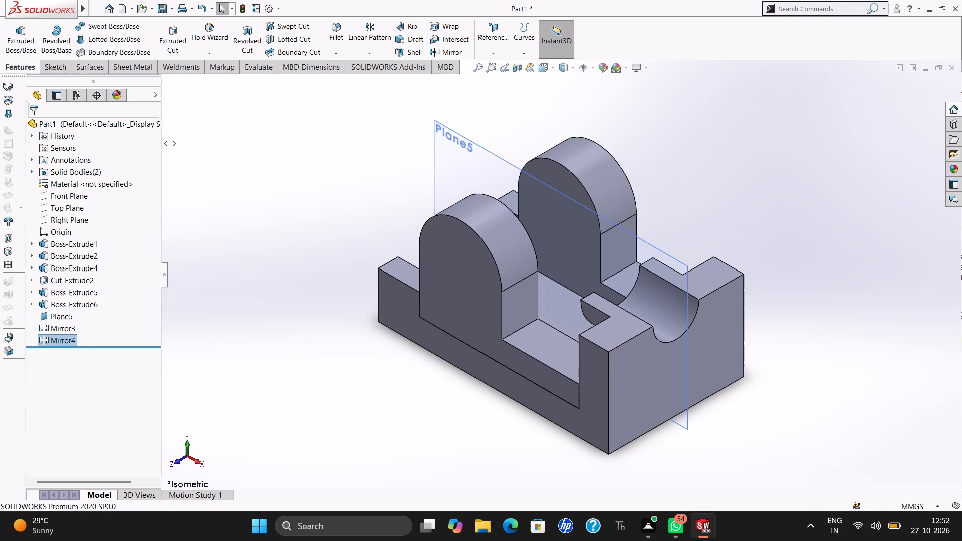
key(Escape)
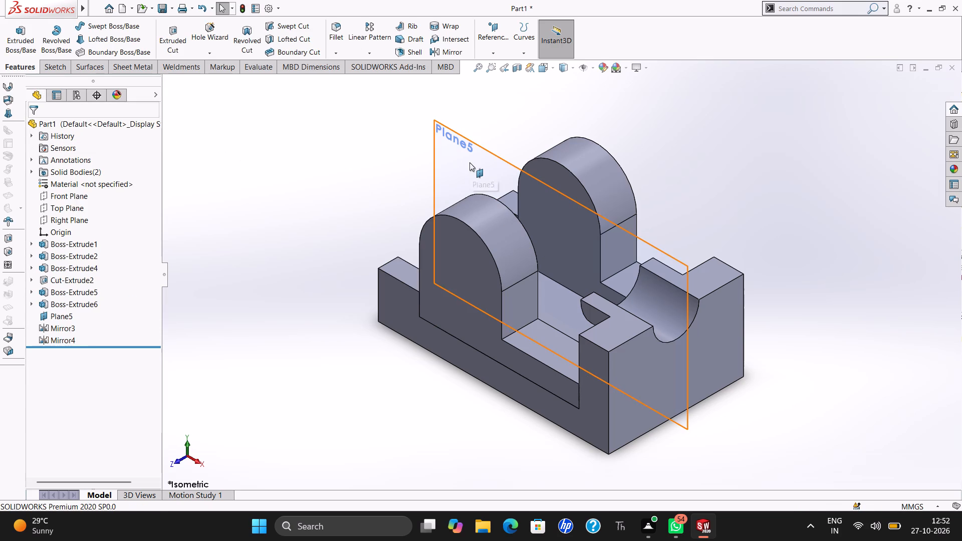
Hide the reference plane used for the mirrors.
click(469, 162)
click(534, 136)
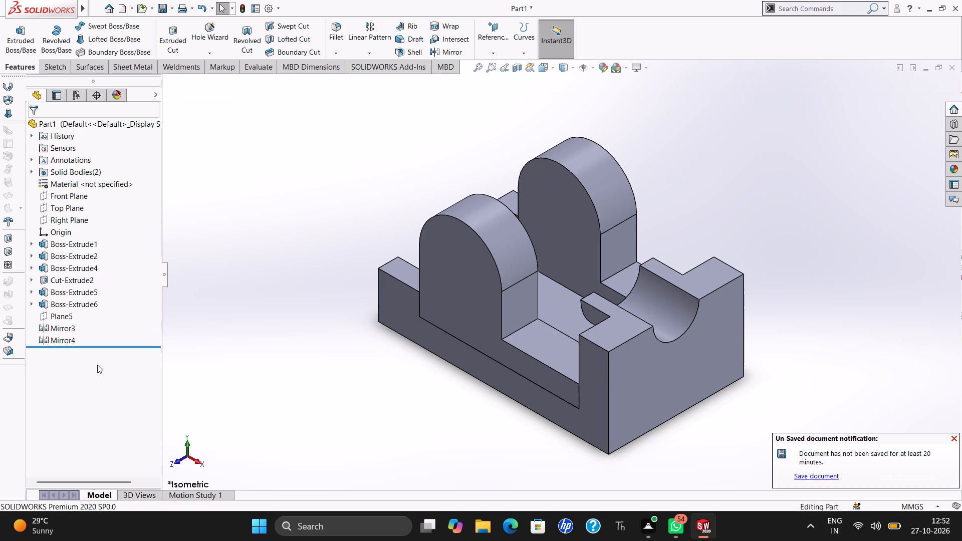
Sketch a 14 mm radius circle on the round-topped feature's front face, centred on its arc, and close the sketch.
click(429, 289)
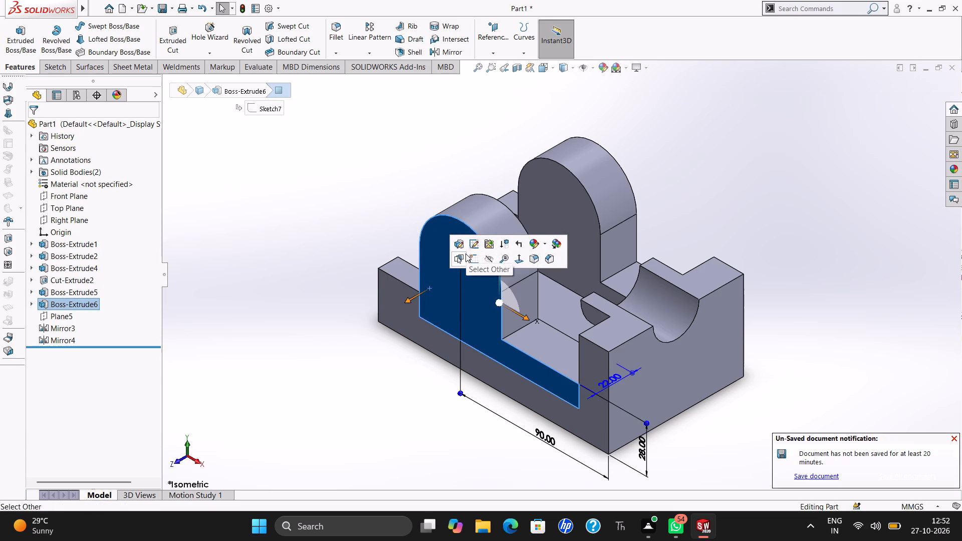
click(472, 257)
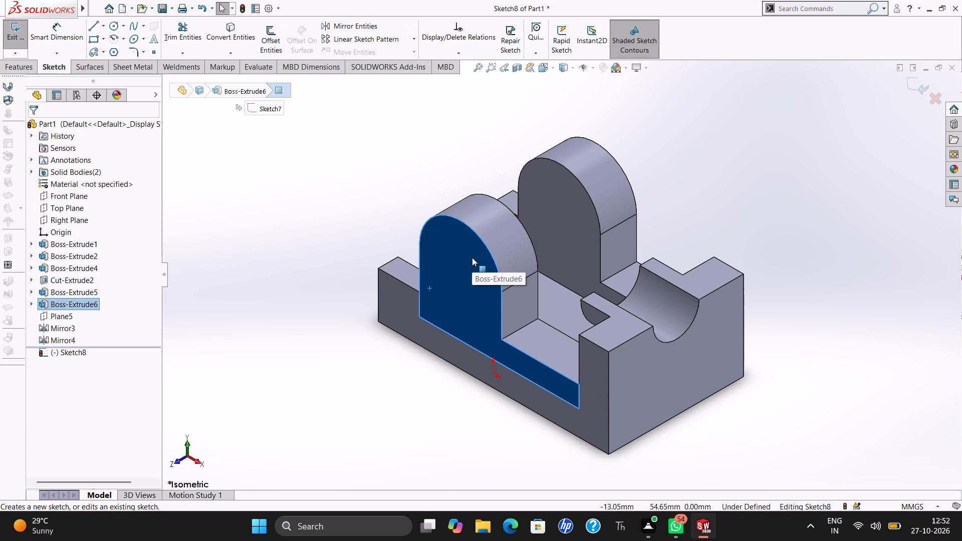
key(ctrl+8)
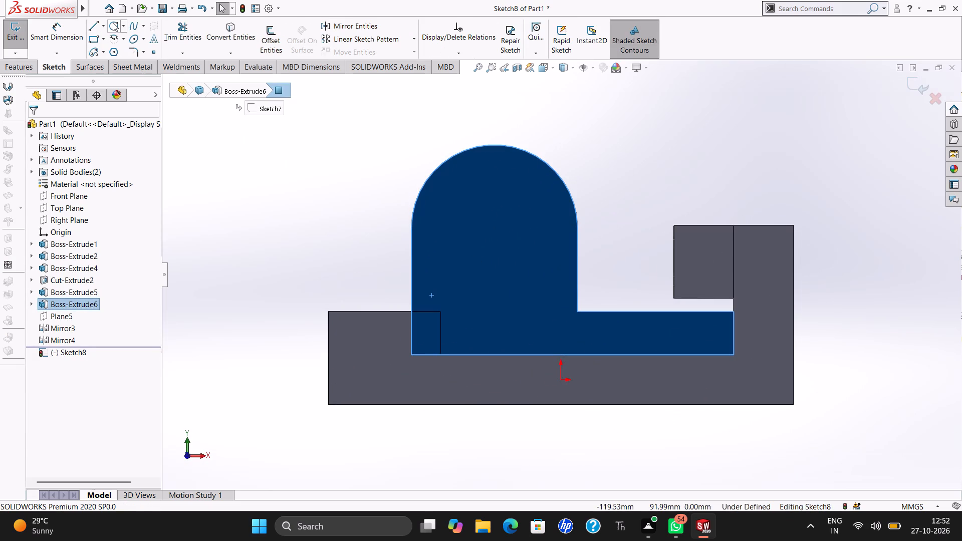
click(113, 23)
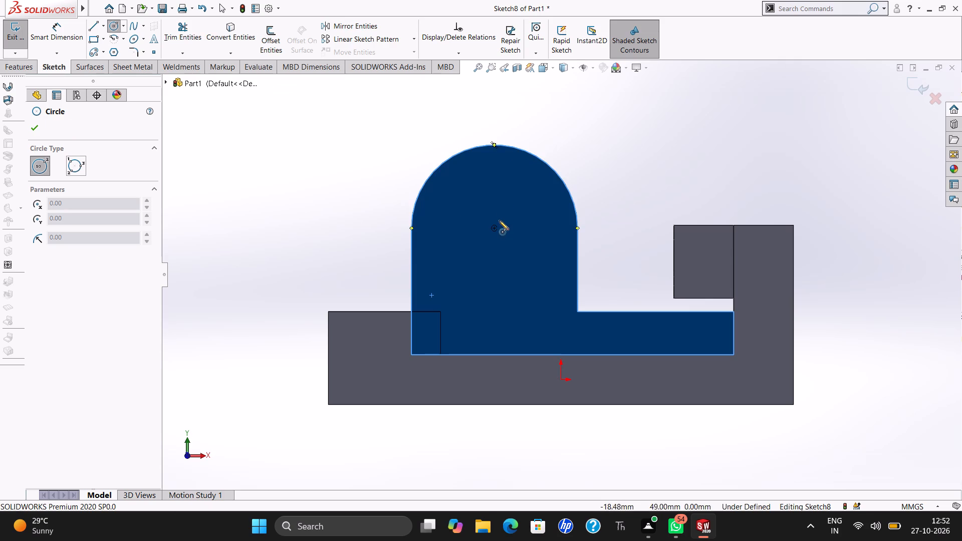
drag(495, 228, 520, 243)
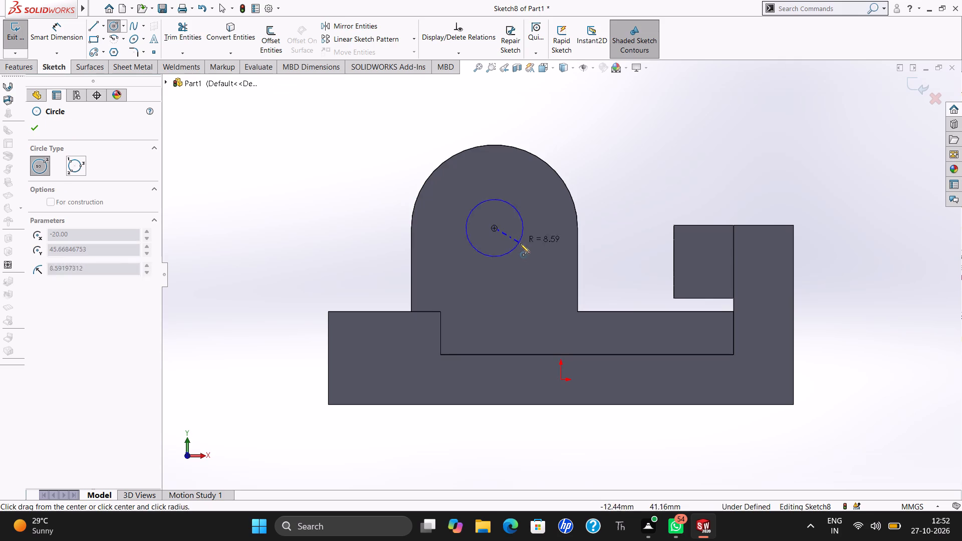
drag(520, 243, 531, 252)
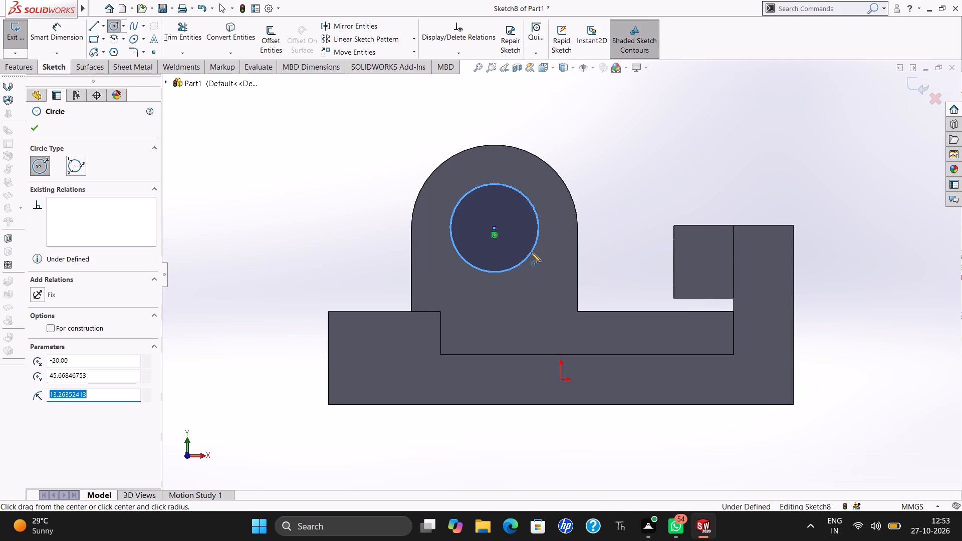
text(14)
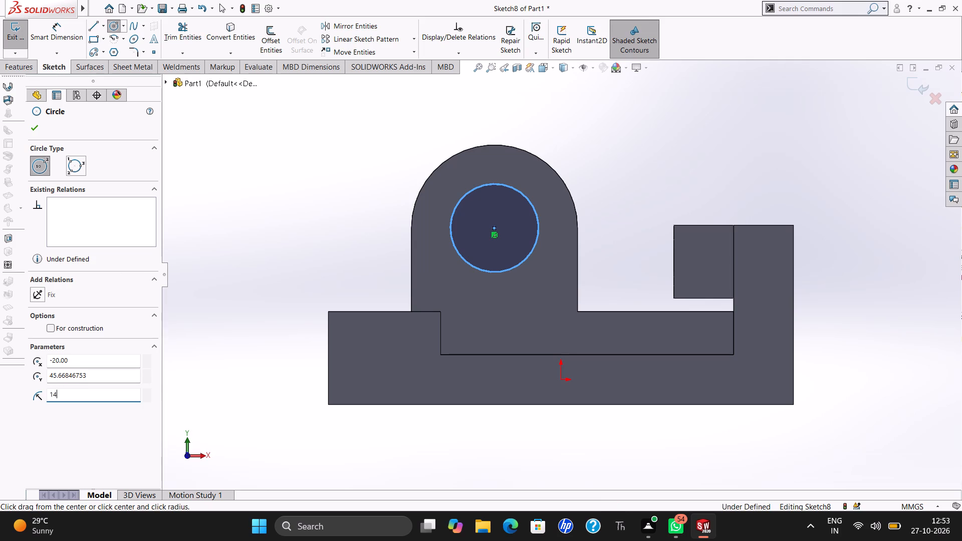
key(Return)
key(Escape)
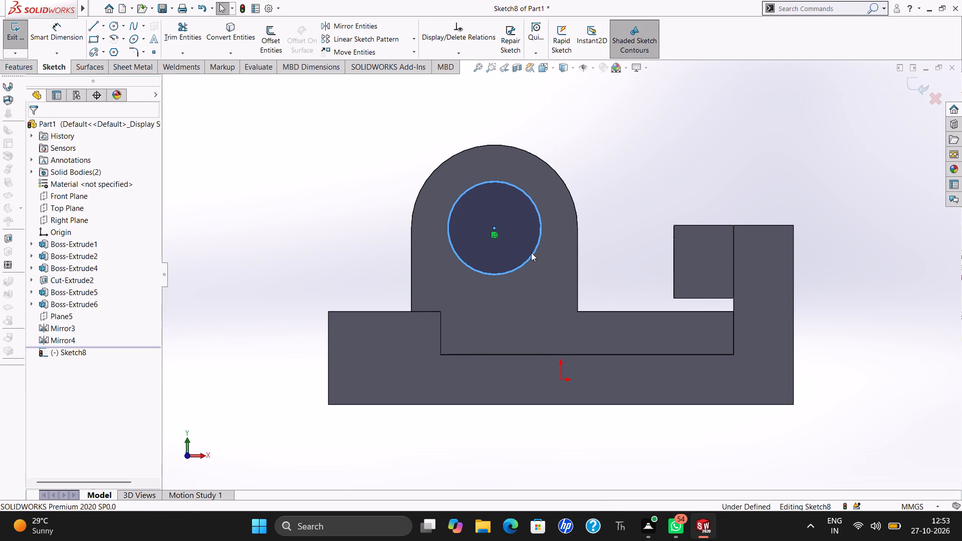
key(Escape)
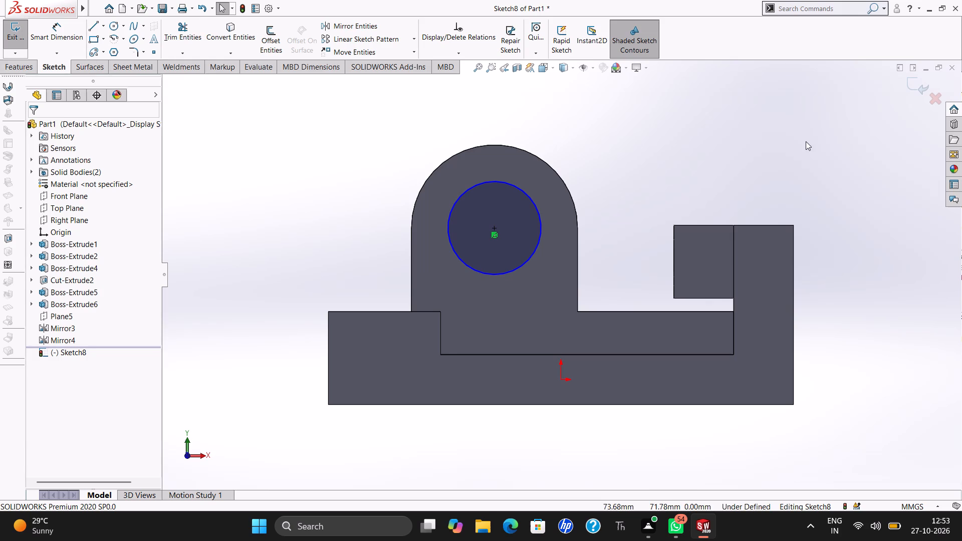
click(911, 87)
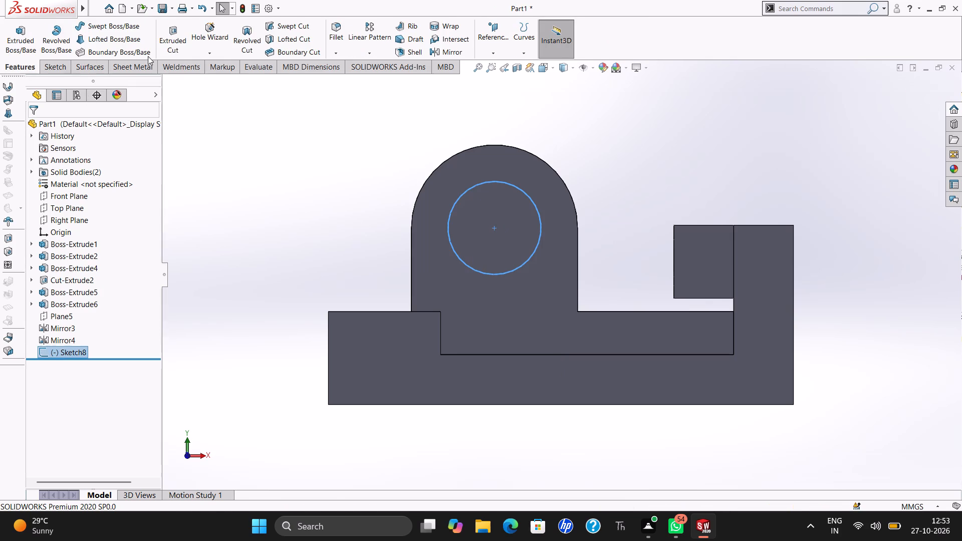
Extrude-cut the 14 mm radius circle Through All - Both to pierce both round-topped supports.
click(172, 51)
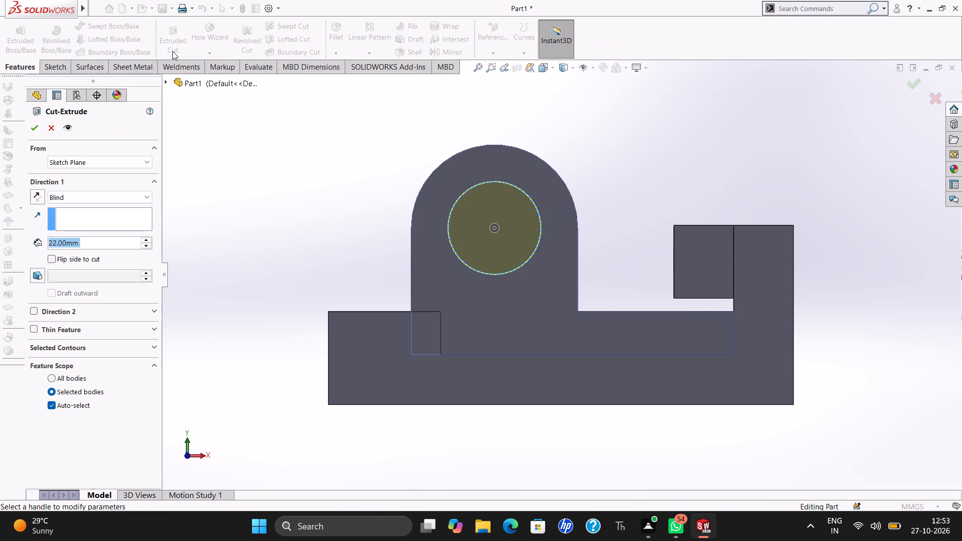
click(80, 198)
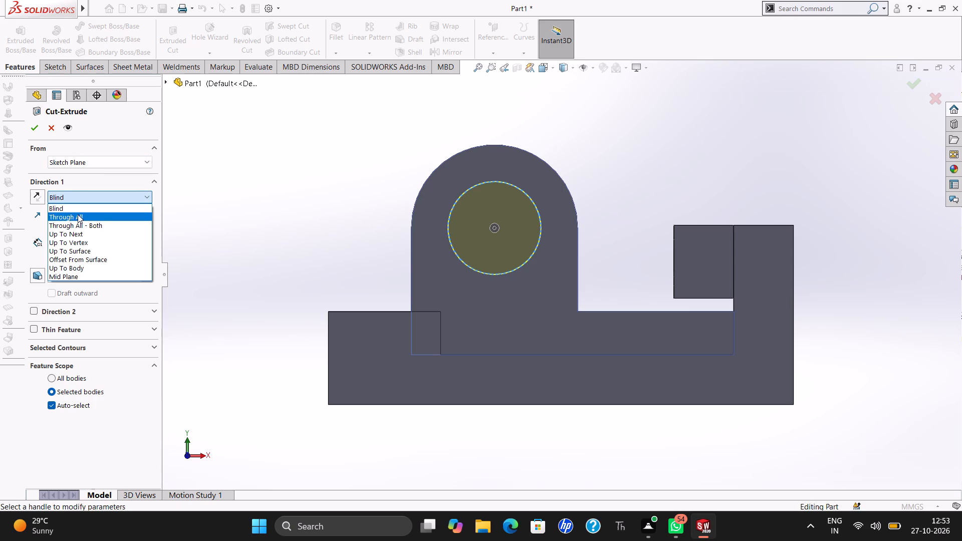
click(75, 222)
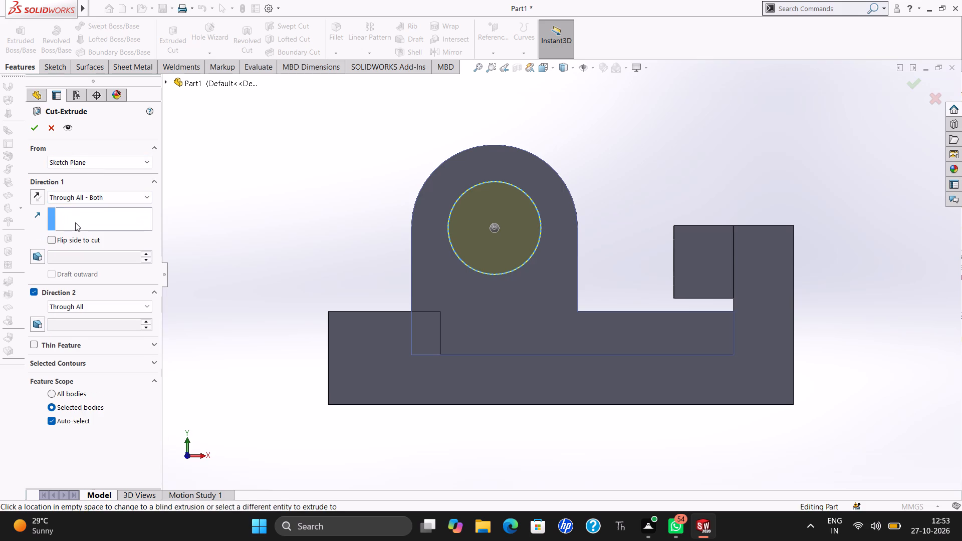
click(36, 193)
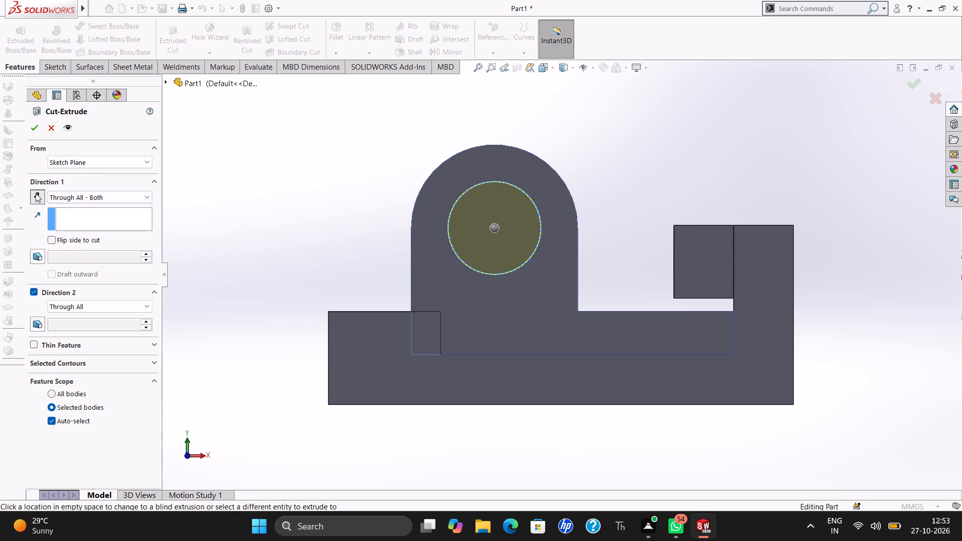
click(36, 193)
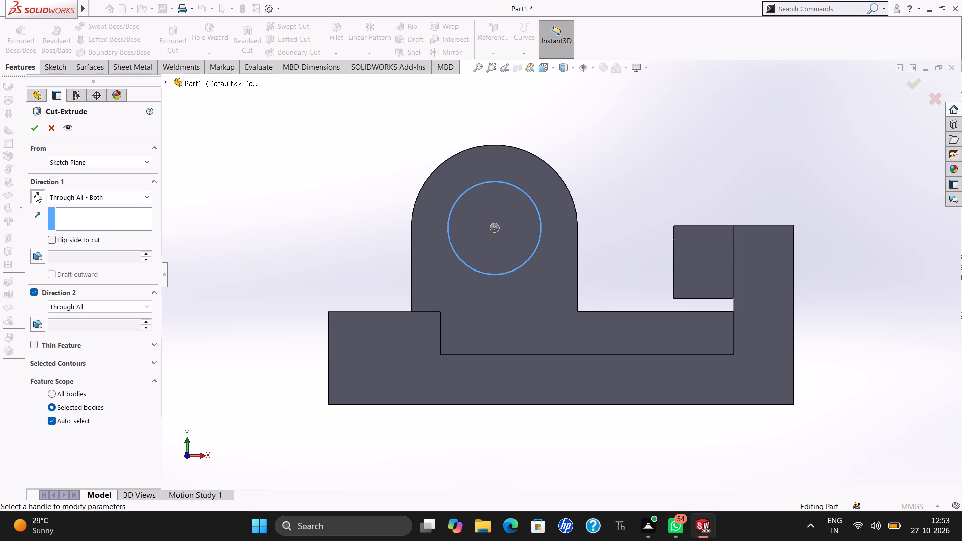
click(33, 132)
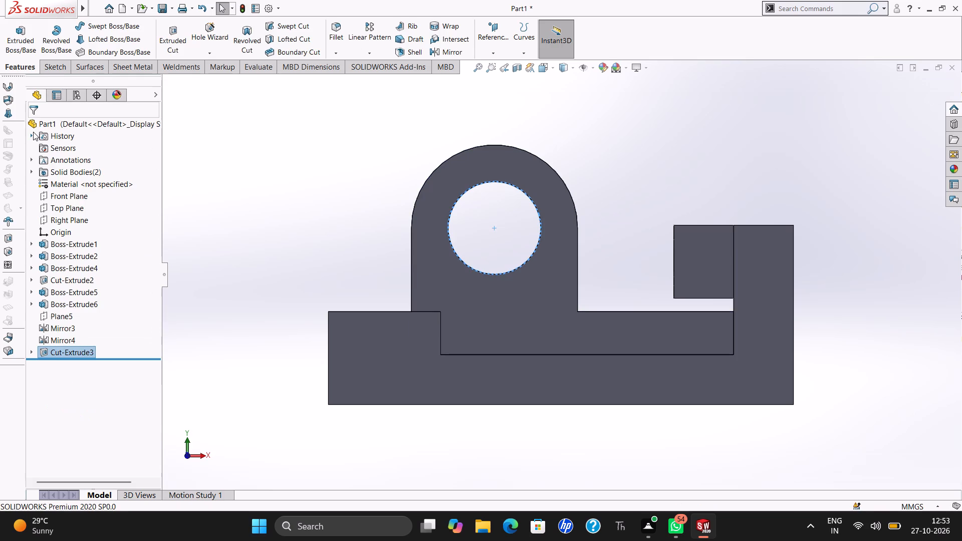
Start a new sketch on the base's top face, viewed normal to it.
key(ctrl+7)
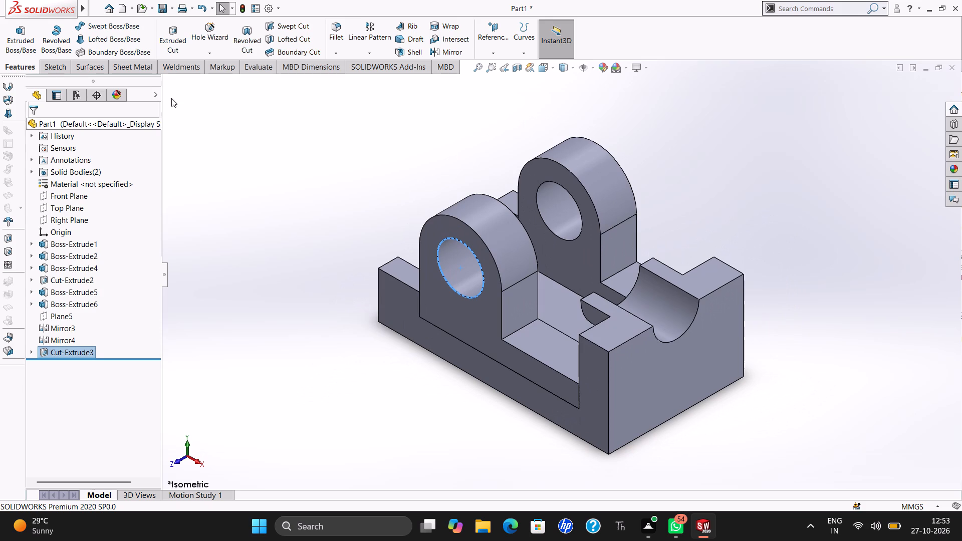
click(564, 300)
click(604, 269)
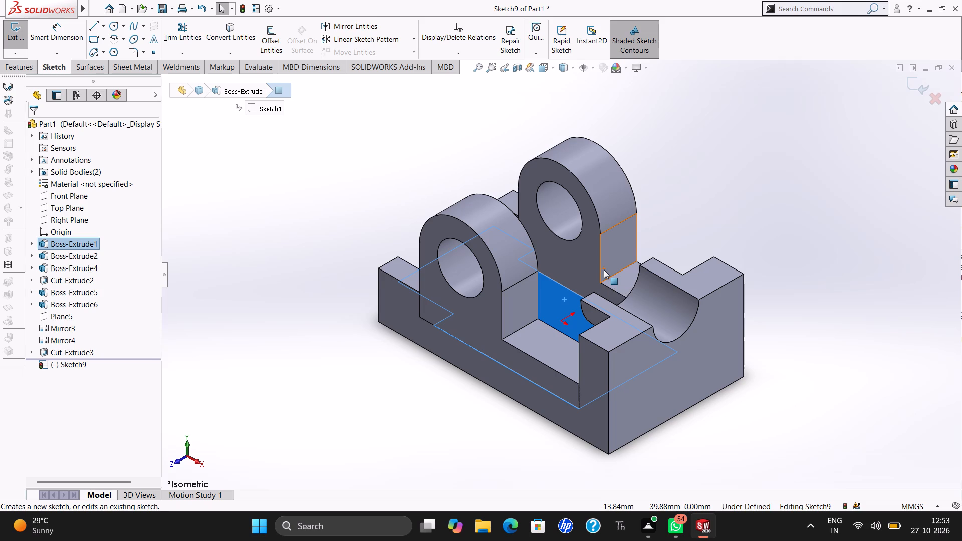
key(ctrl+8)
key(Escape)
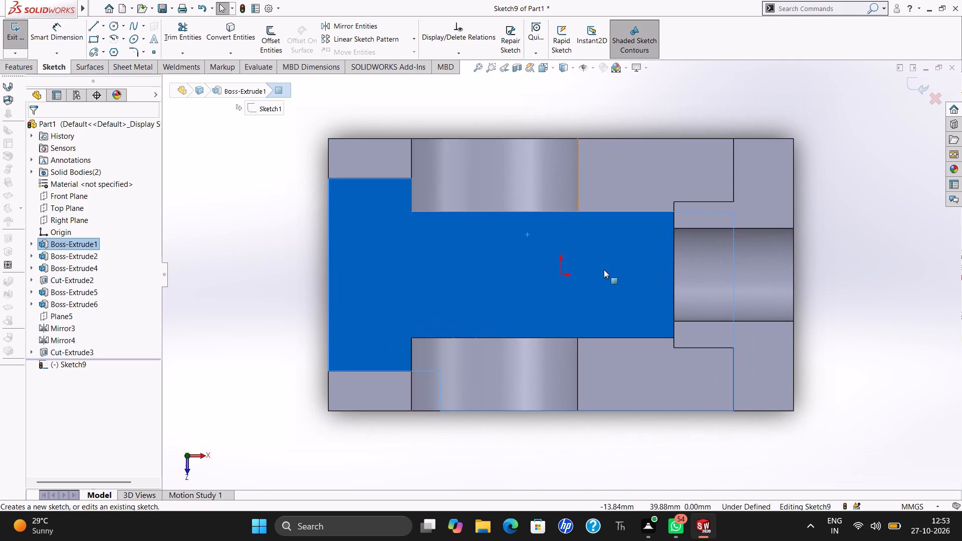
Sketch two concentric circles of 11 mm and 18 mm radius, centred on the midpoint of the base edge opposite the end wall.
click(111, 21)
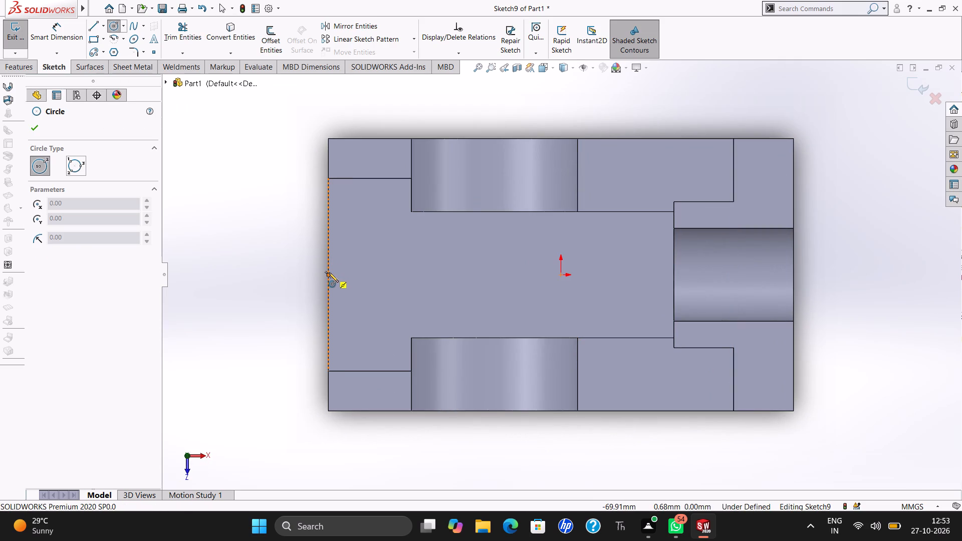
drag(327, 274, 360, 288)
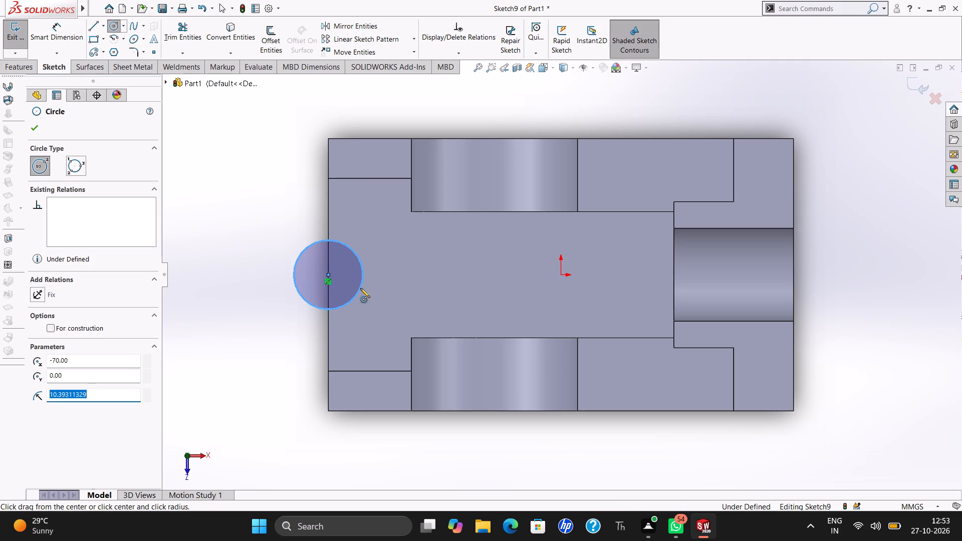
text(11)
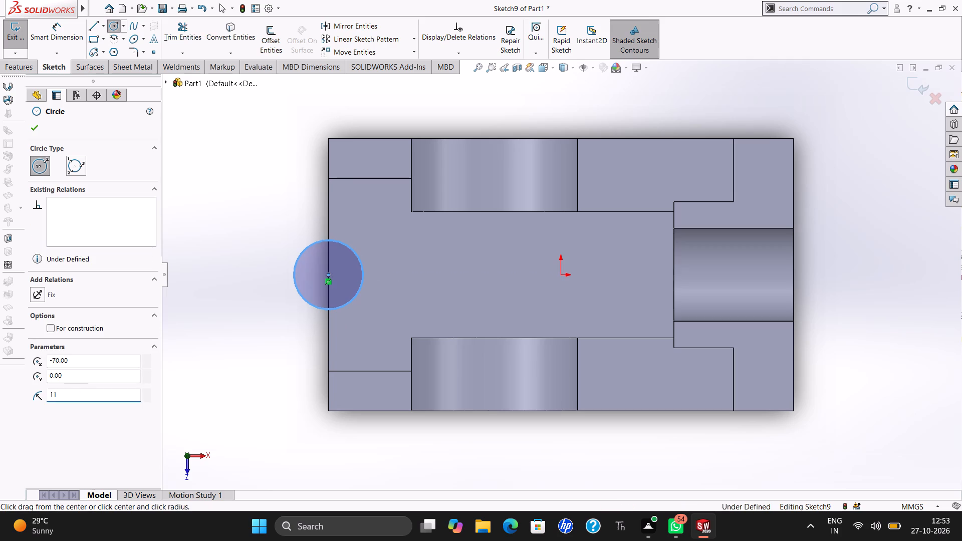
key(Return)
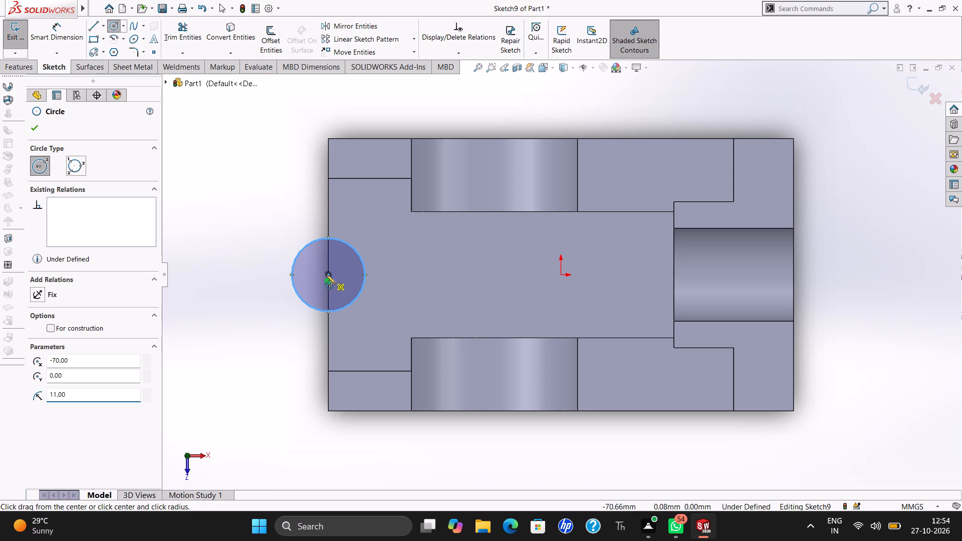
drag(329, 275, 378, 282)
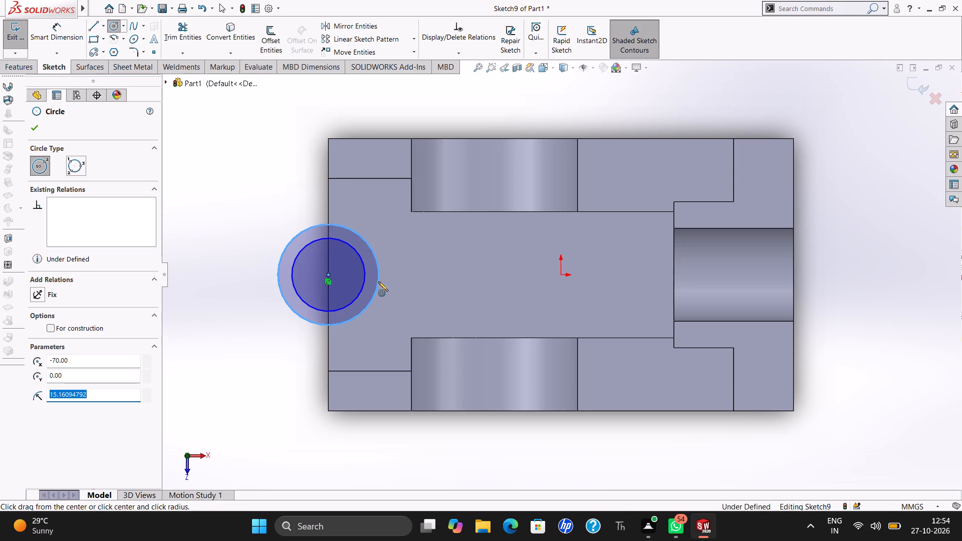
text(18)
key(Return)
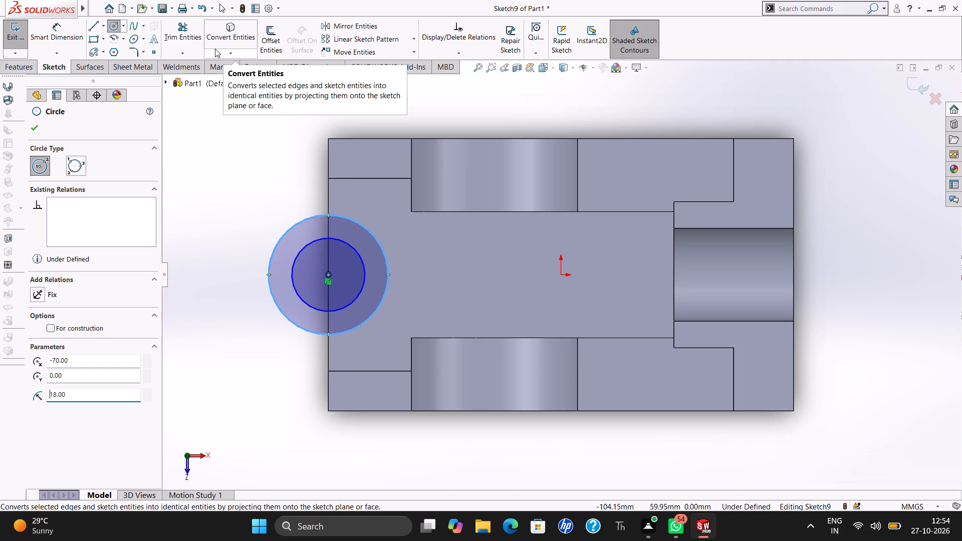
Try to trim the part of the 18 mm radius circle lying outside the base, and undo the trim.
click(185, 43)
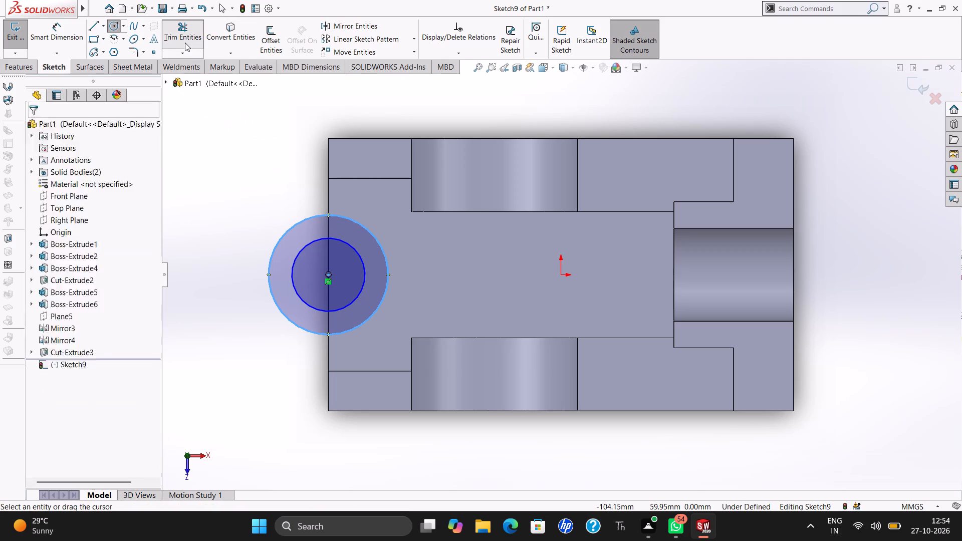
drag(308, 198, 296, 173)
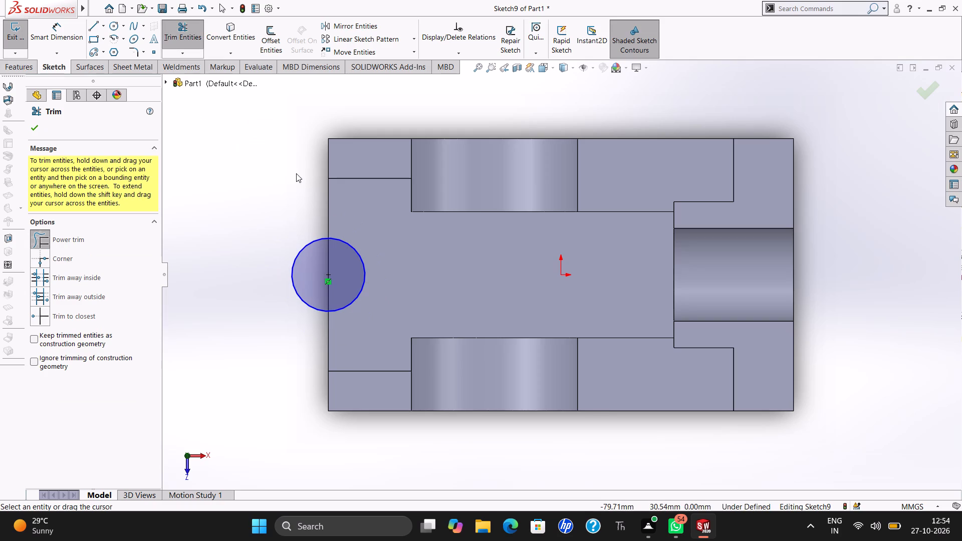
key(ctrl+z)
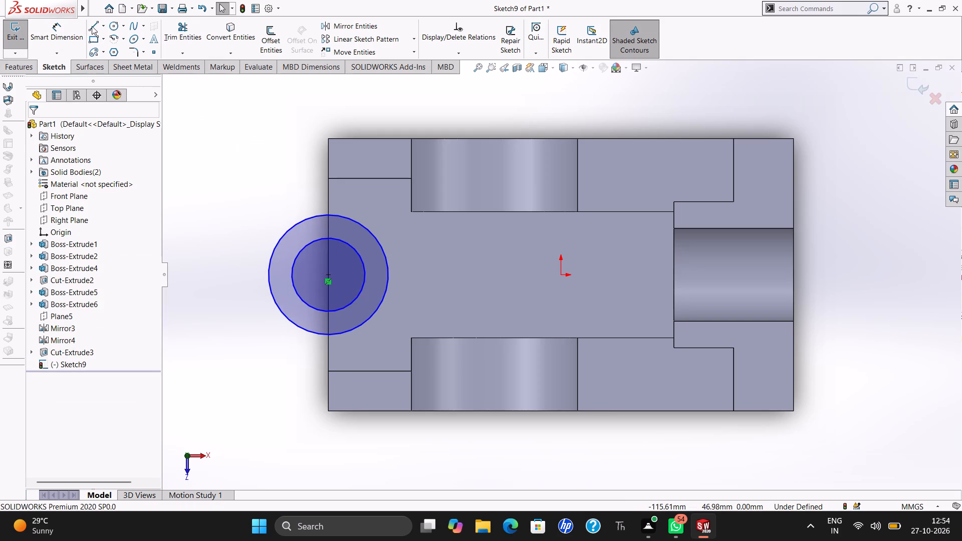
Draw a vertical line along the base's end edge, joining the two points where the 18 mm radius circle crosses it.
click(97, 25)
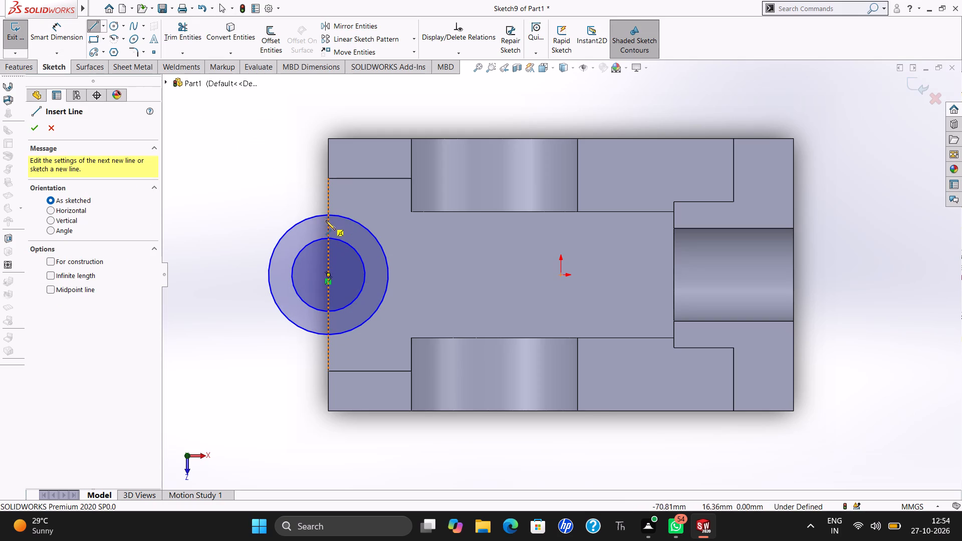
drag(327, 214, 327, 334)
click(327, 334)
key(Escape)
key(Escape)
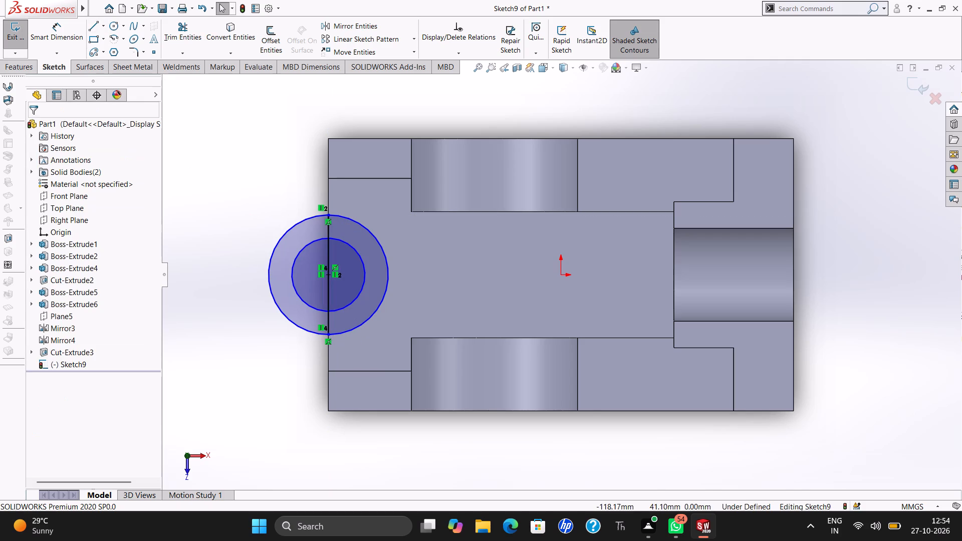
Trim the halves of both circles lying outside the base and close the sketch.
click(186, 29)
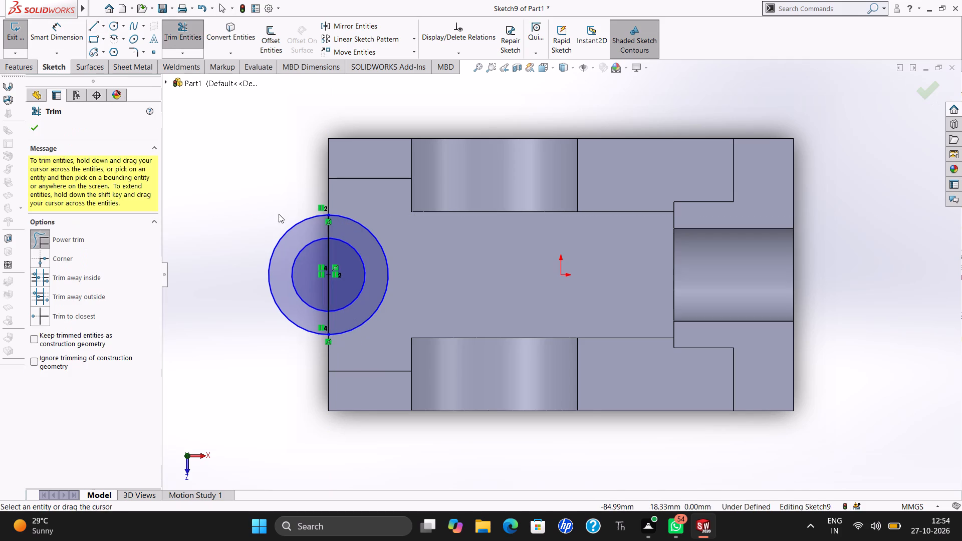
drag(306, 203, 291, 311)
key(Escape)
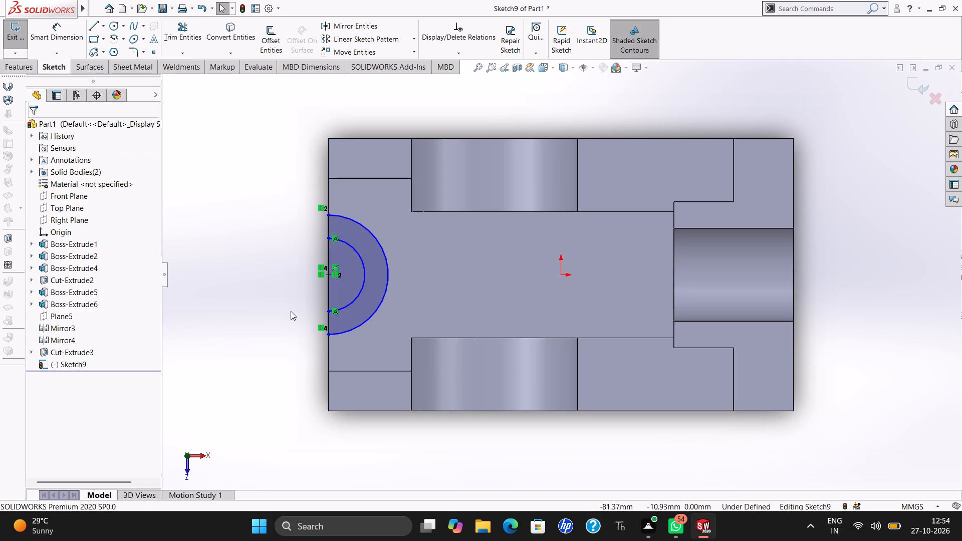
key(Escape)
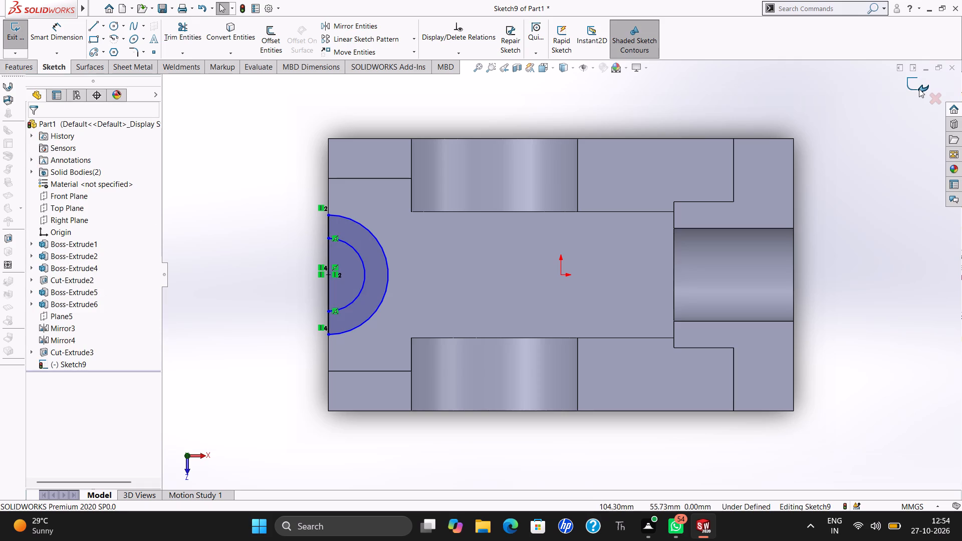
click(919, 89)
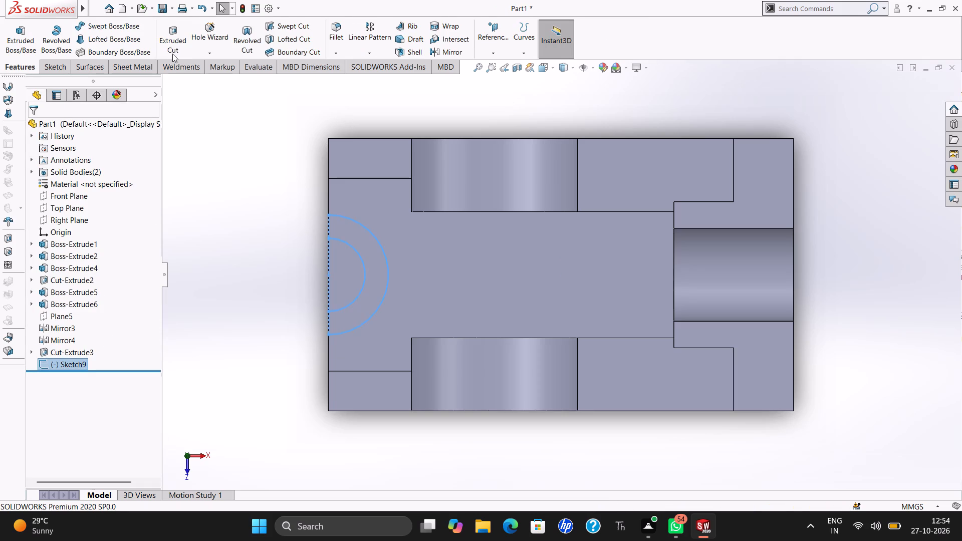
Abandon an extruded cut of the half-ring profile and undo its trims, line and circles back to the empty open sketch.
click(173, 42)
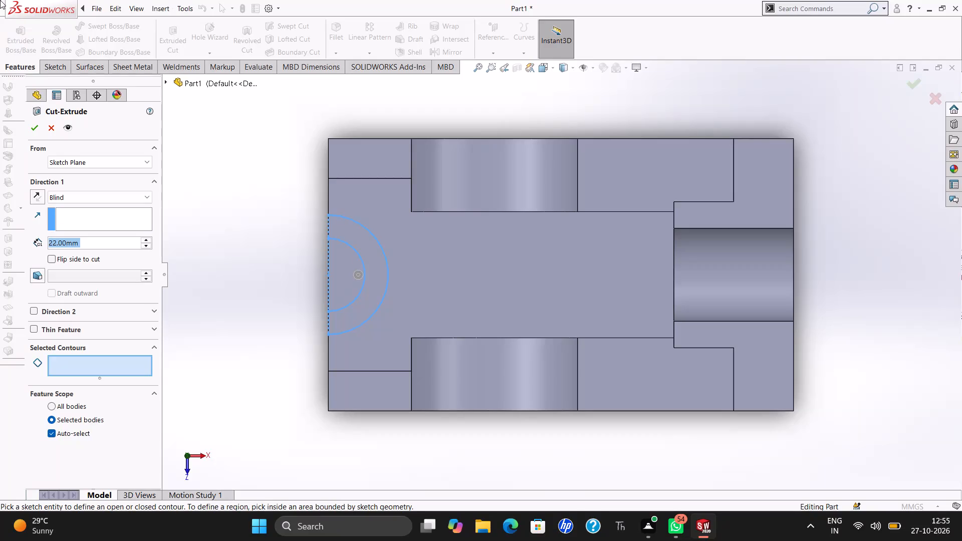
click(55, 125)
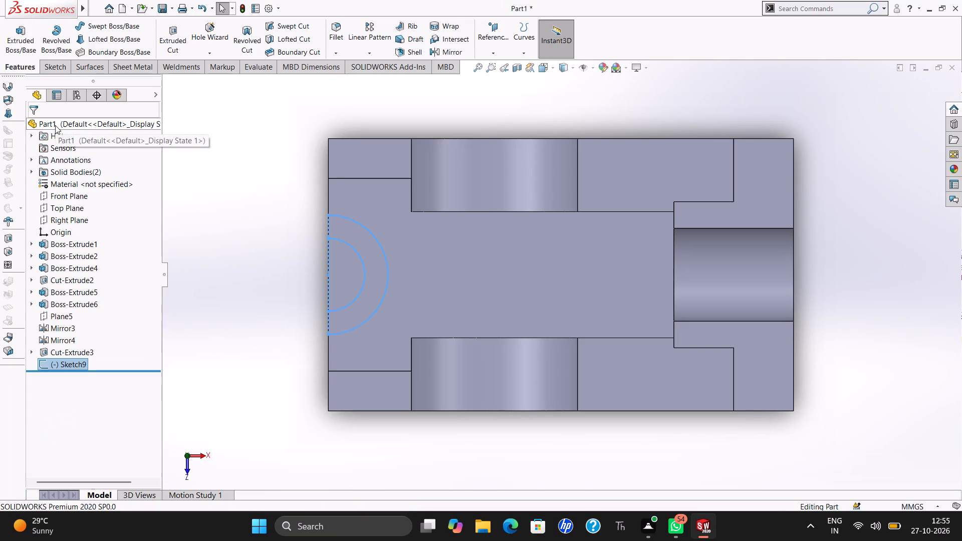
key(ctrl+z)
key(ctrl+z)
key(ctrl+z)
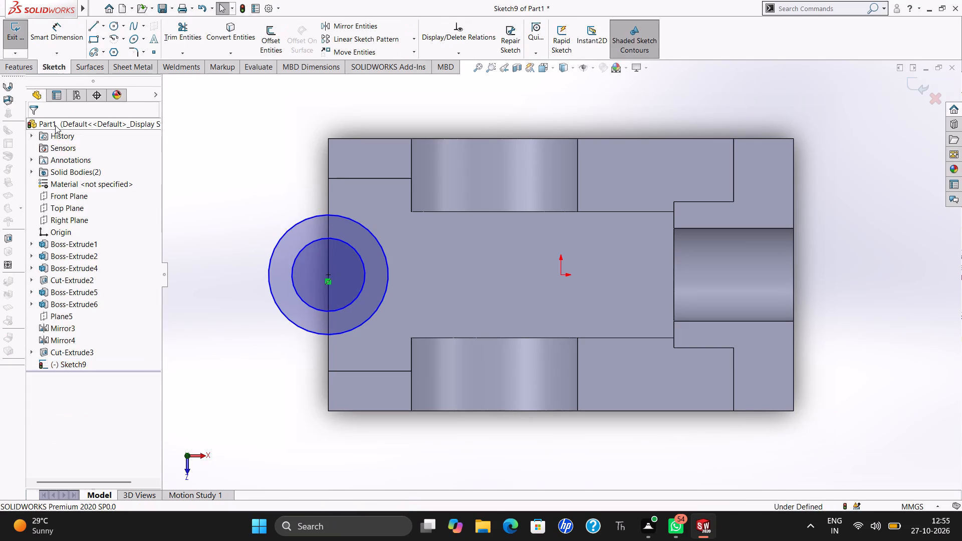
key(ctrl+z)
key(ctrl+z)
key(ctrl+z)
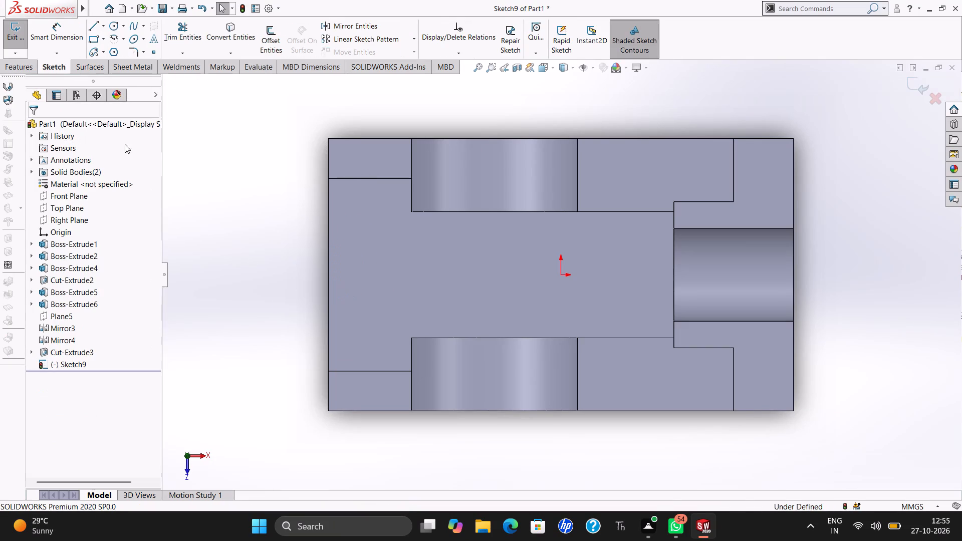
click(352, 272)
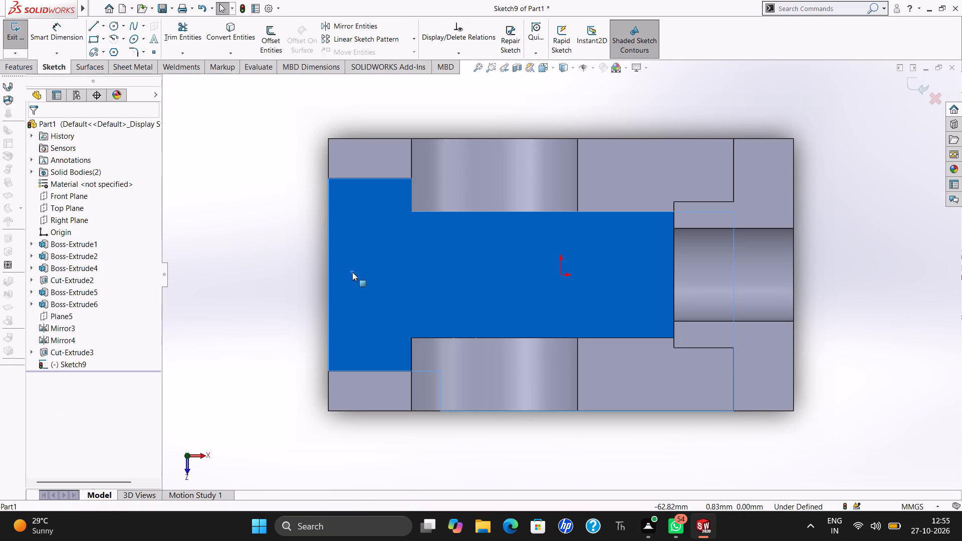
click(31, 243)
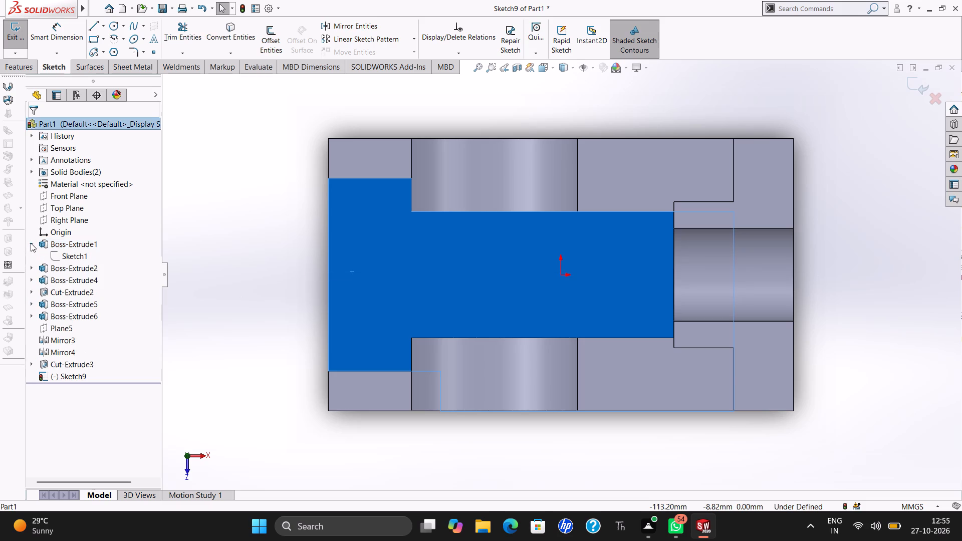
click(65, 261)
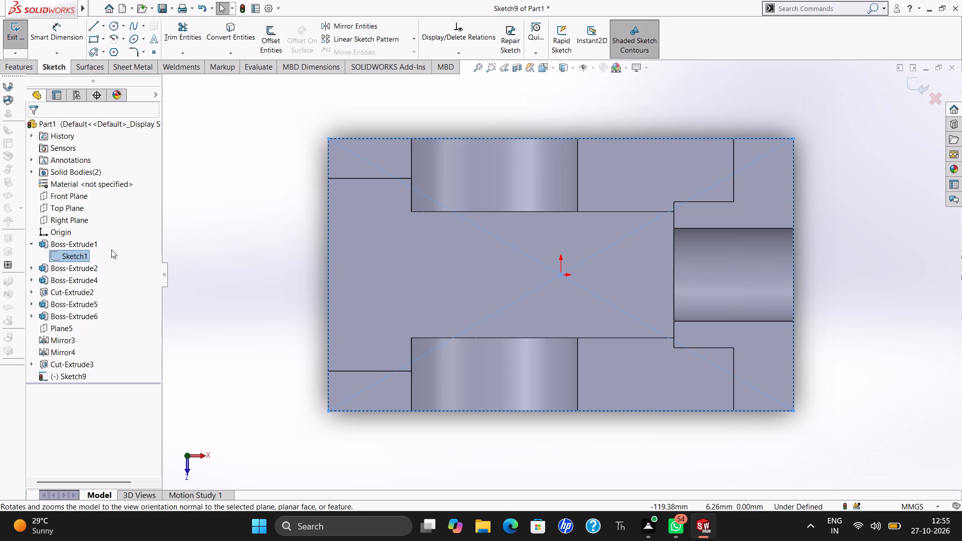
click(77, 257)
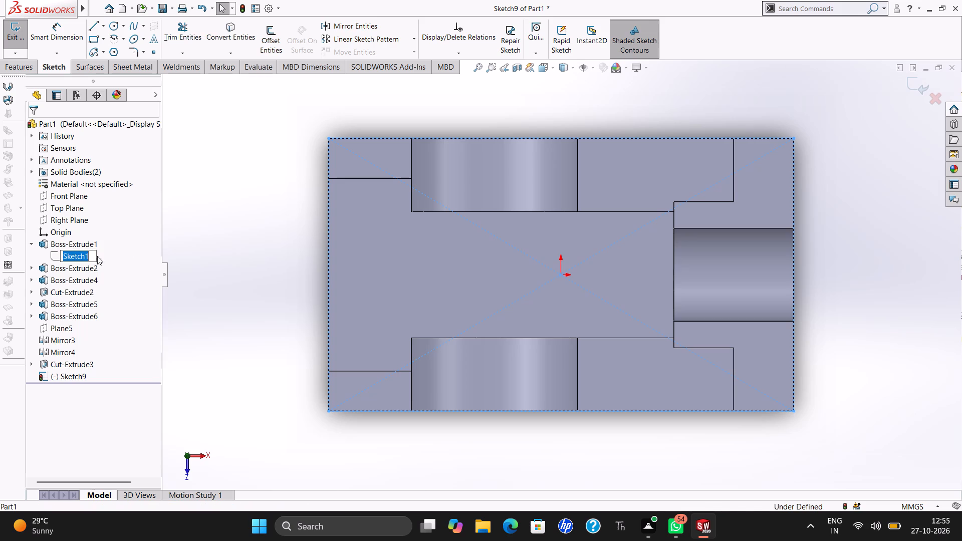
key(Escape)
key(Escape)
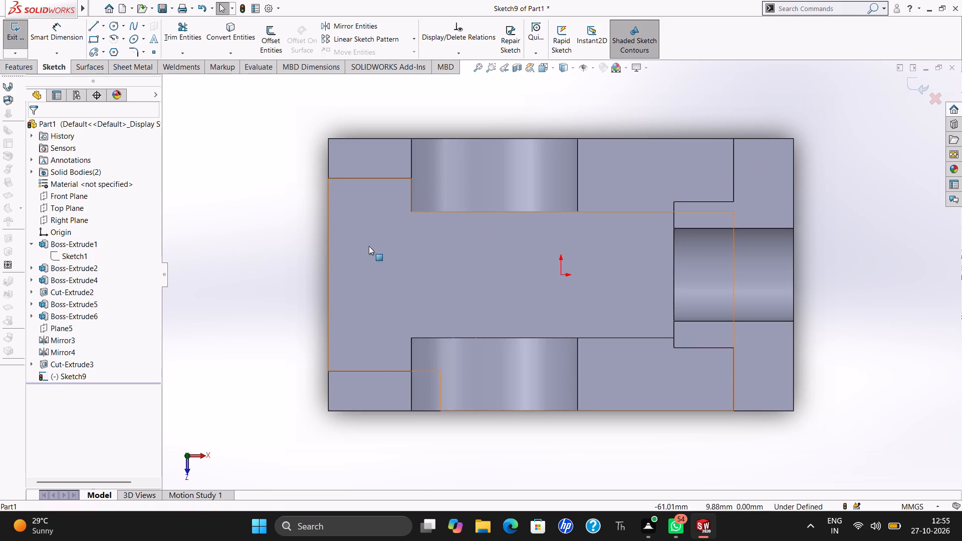
Sketch an 18 mm radius circle centred on the midpoint of the base's end edge and close the sketch.
click(377, 249)
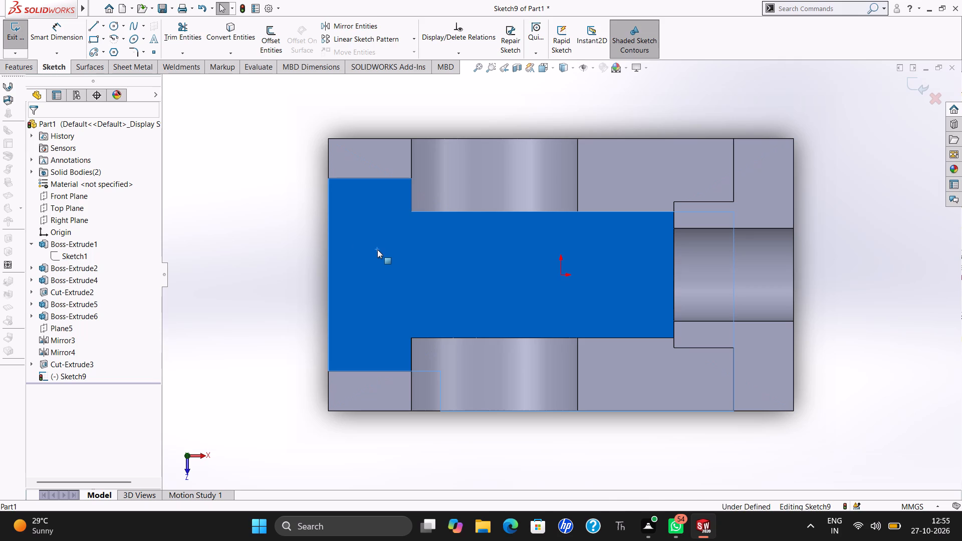
click(112, 26)
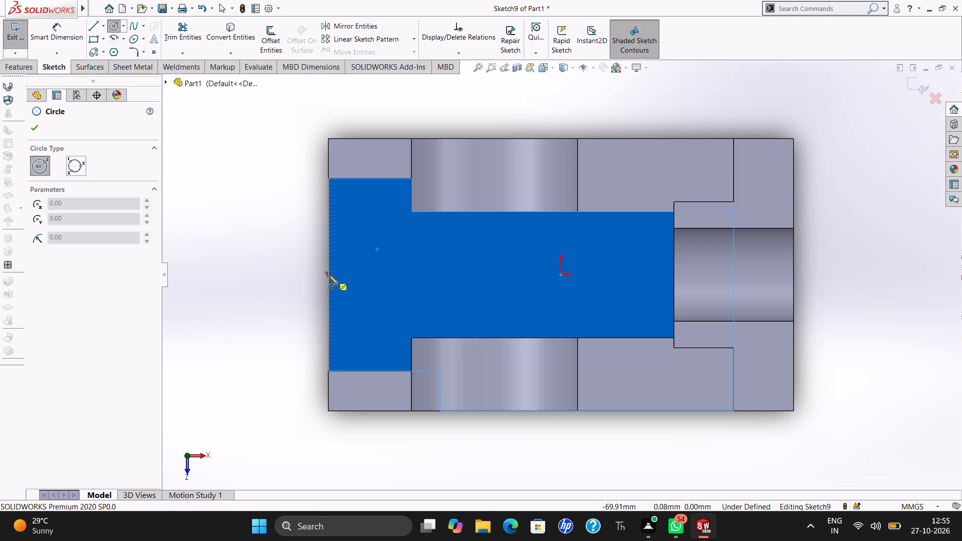
drag(329, 275, 367, 299)
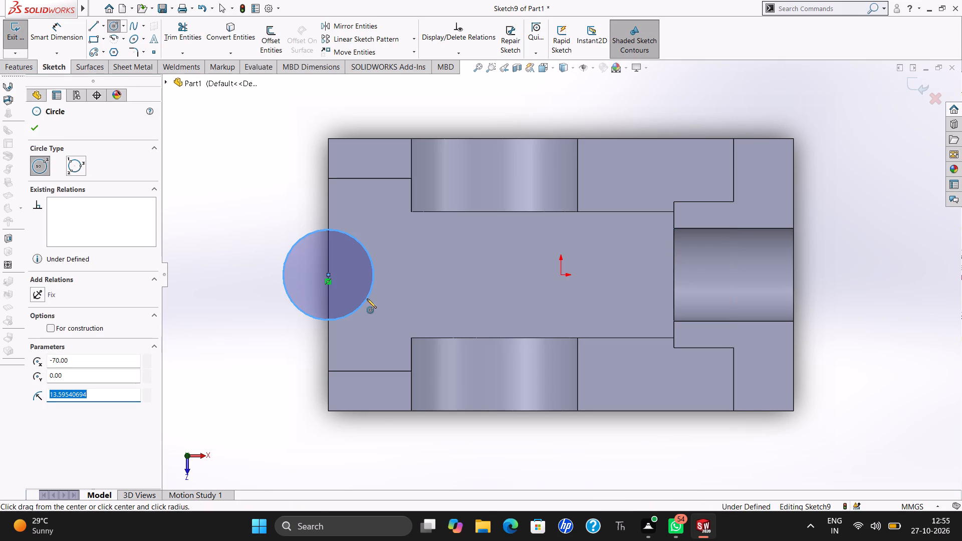
text(18)
key(Return)
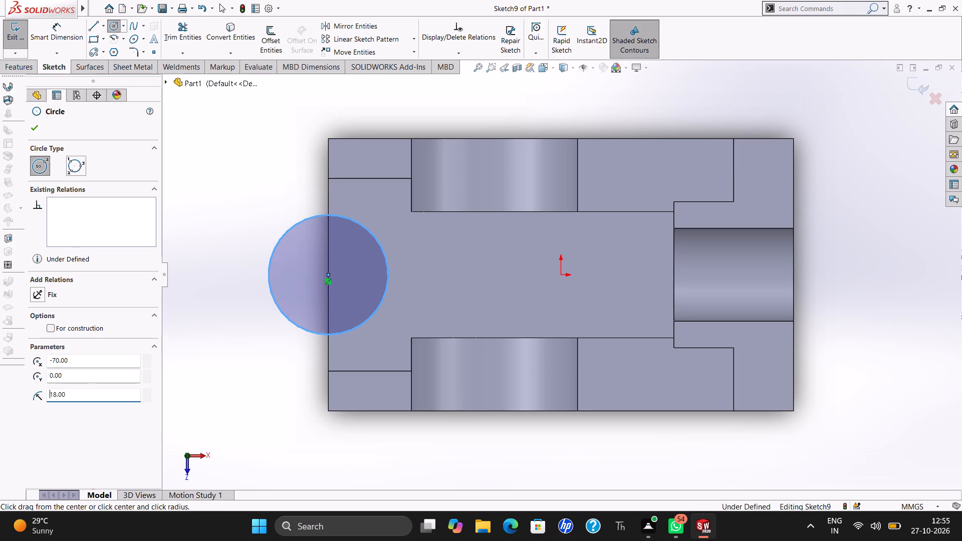
click(32, 124)
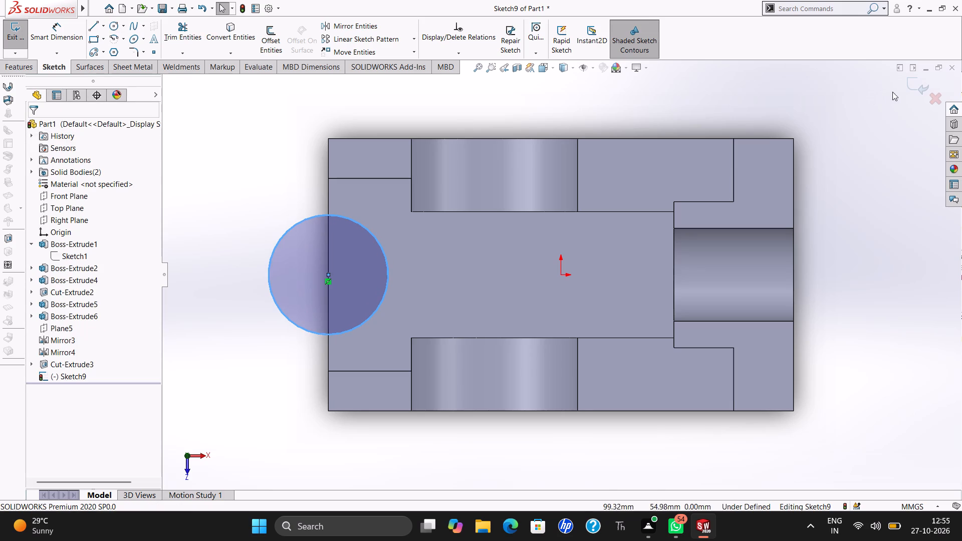
click(909, 86)
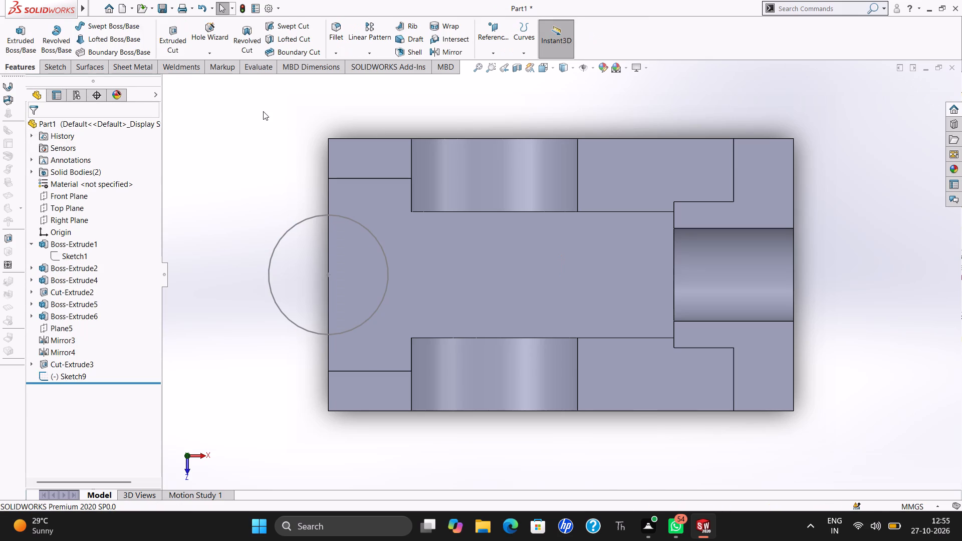
Extrude the 18 mm radius circle as a blind boss 15 mm deep, merged with the base.
click(25, 44)
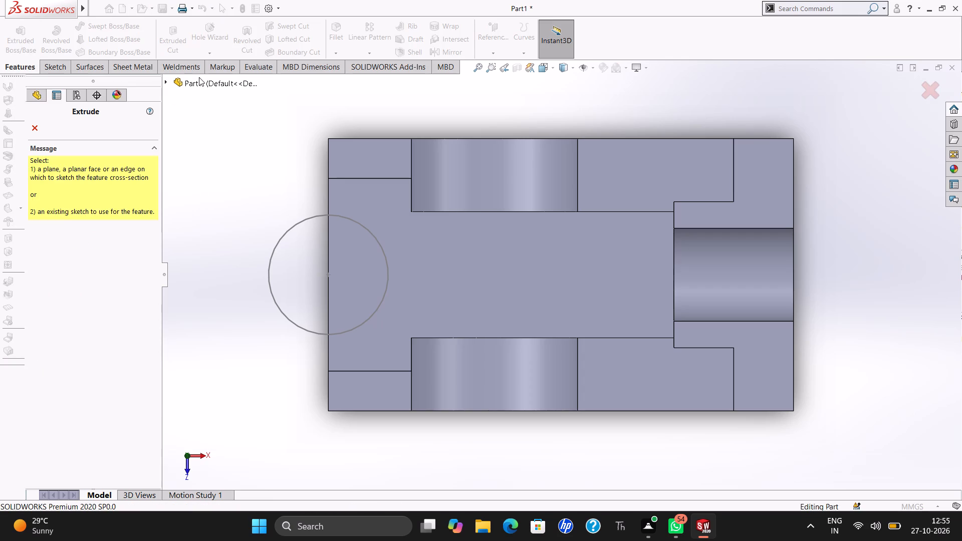
click(199, 77)
click(199, 324)
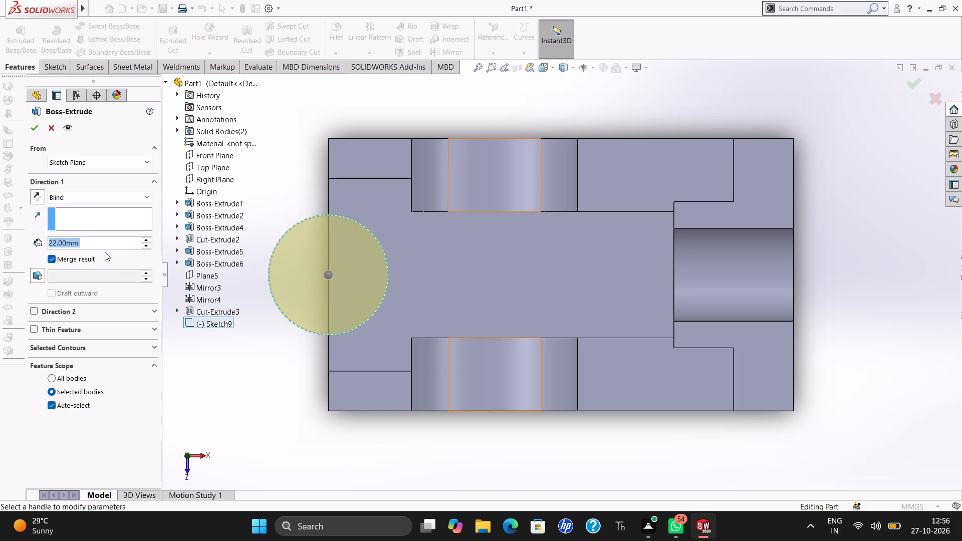
text(153)
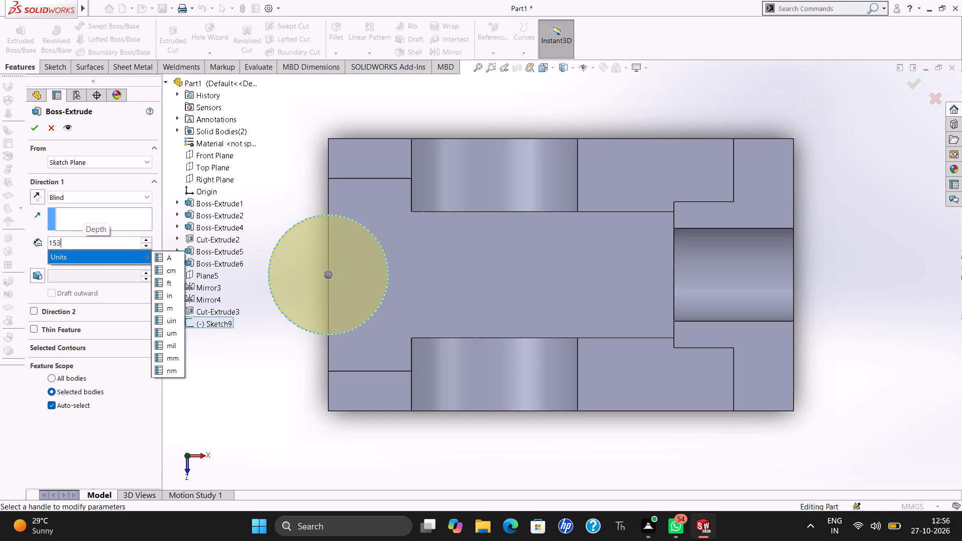
key(BackSpace)
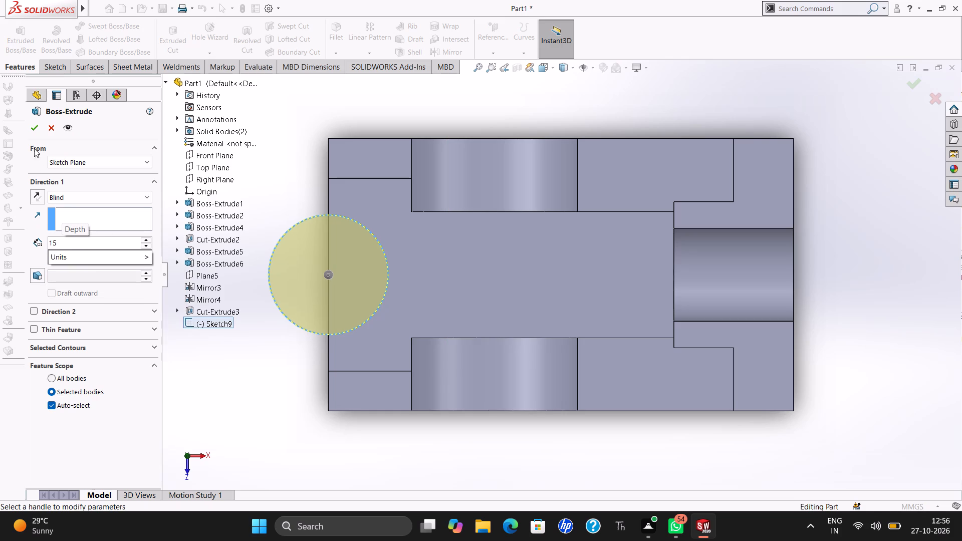
click(35, 199)
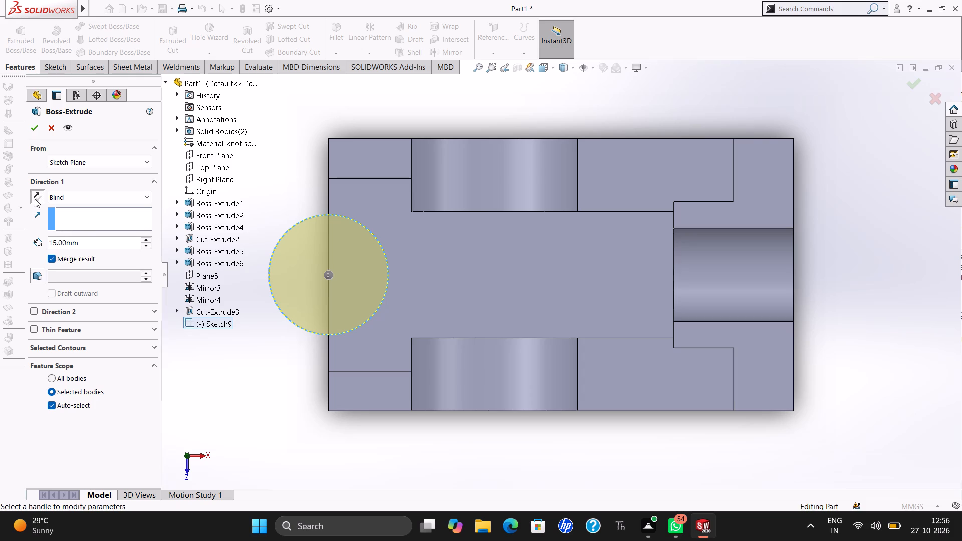
click(35, 199)
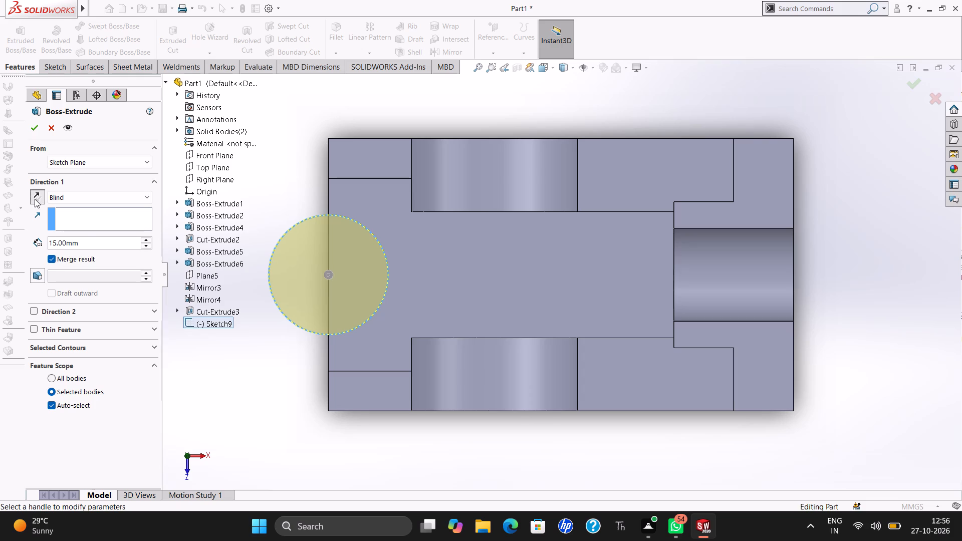
click(35, 199)
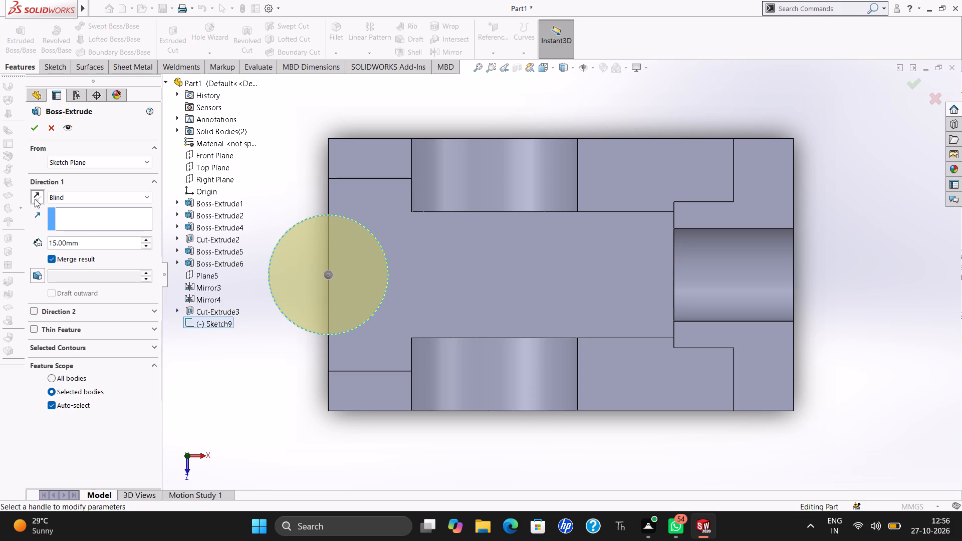
click(35, 199)
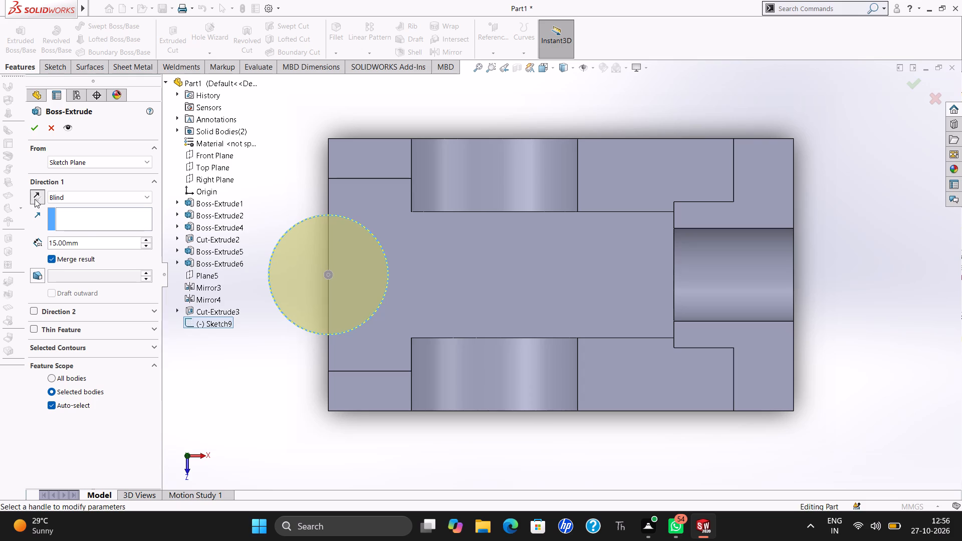
click(35, 199)
click(34, 125)
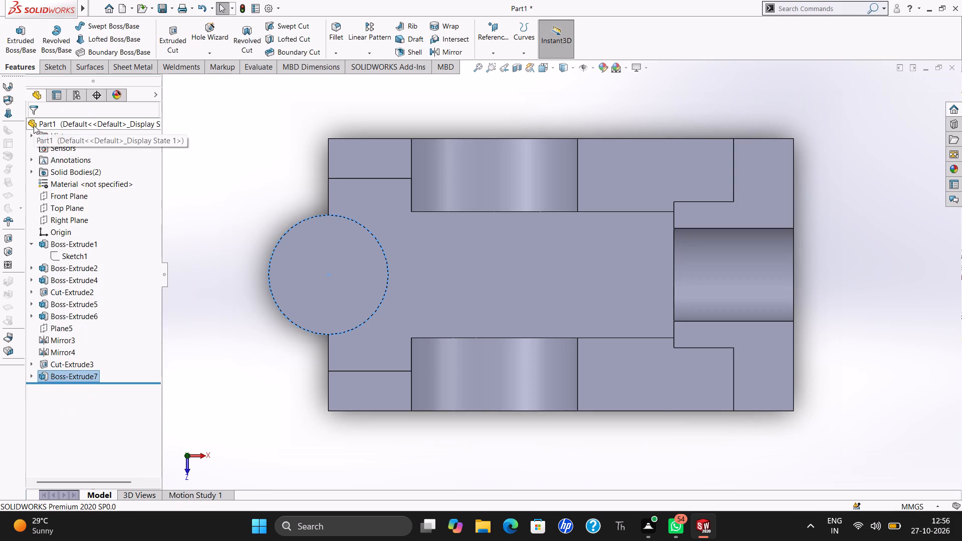
Edit the circular end boss and reverse its extrusion direction so it runs down through the base's thickness.
key(ctrl+7)
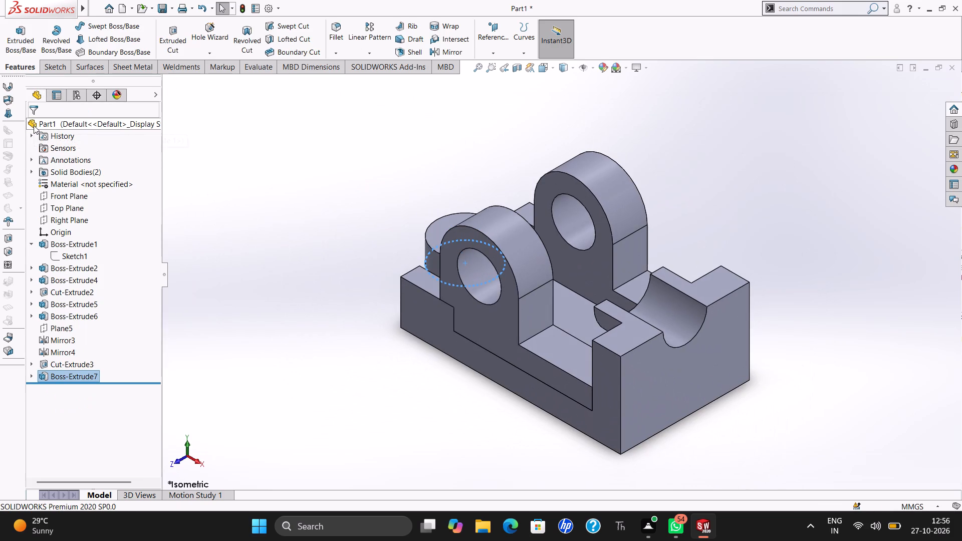
right_click(89, 380)
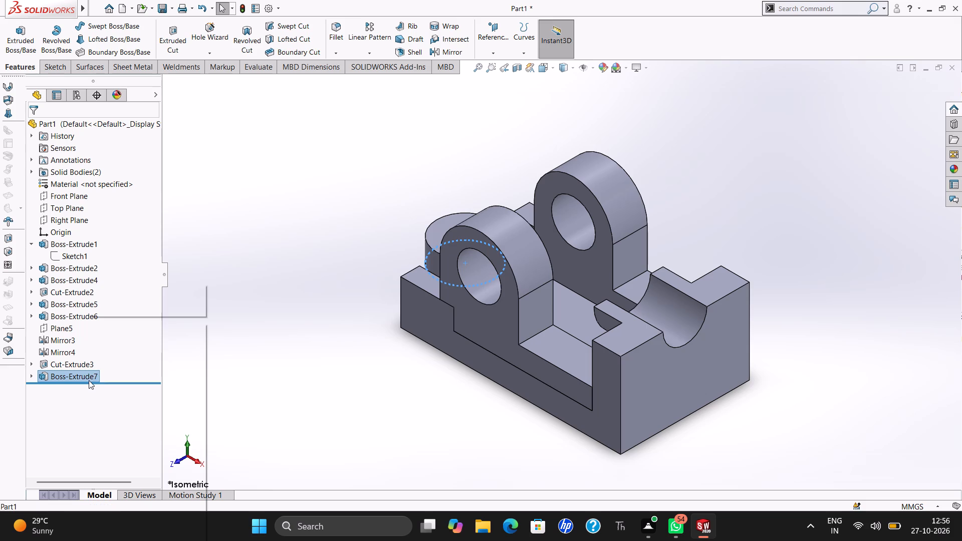
click(98, 291)
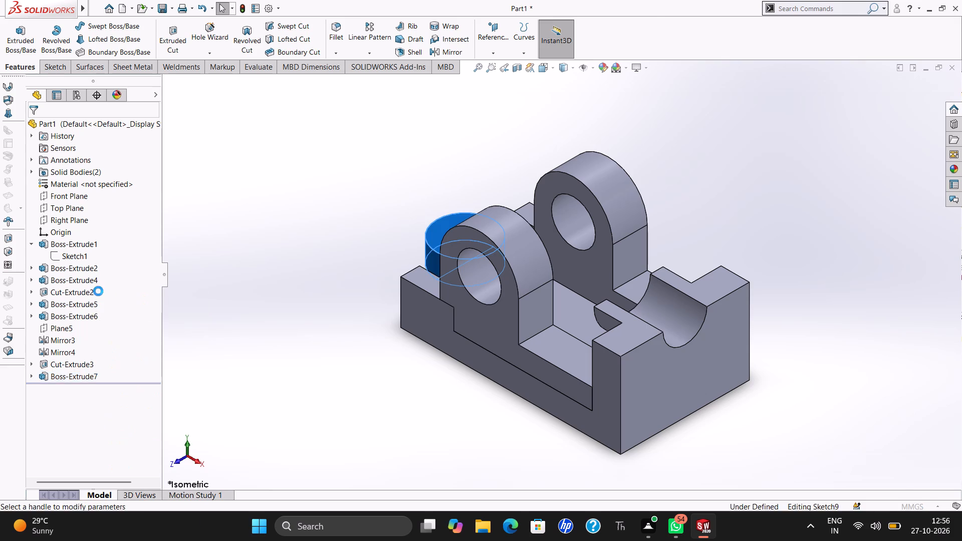
click(41, 197)
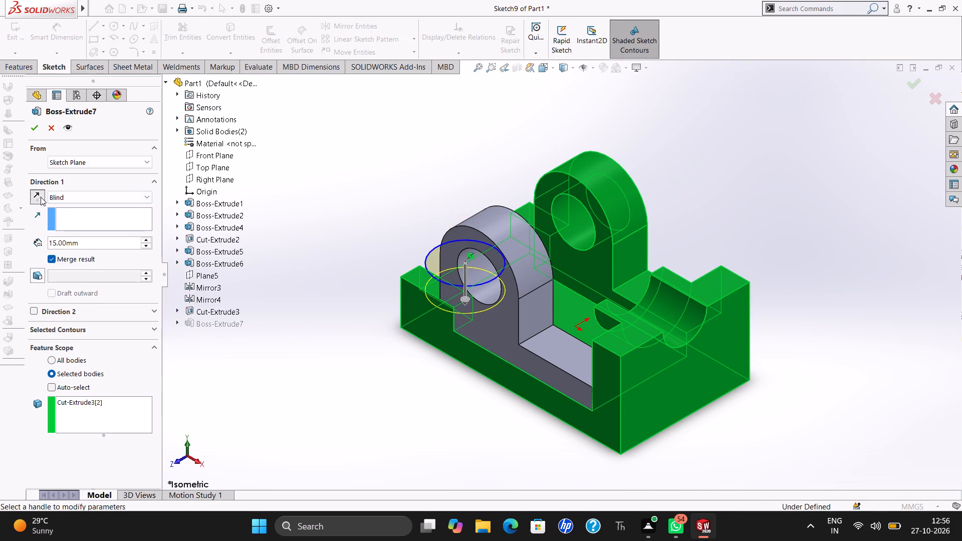
click(34, 132)
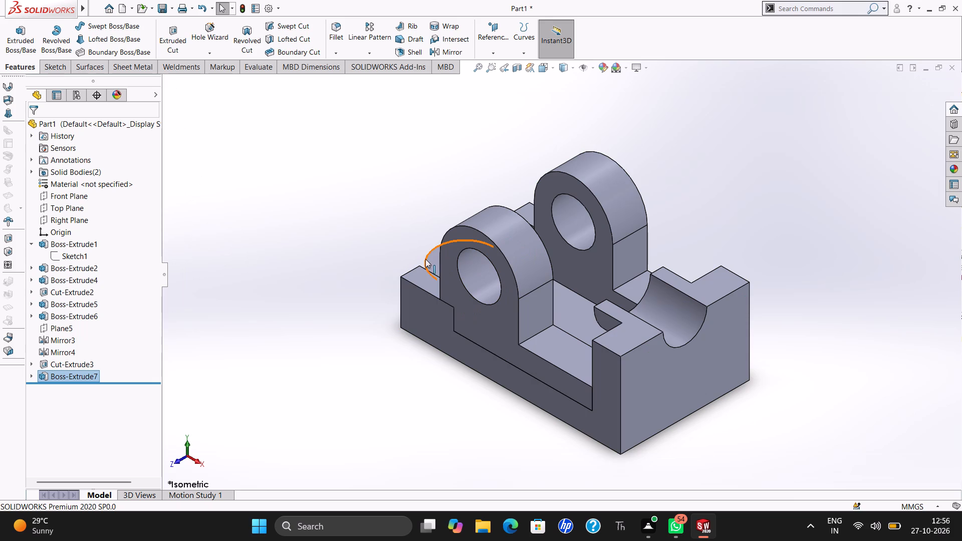
Sketch an 11 mm radius circle on the base's top face, concentric with the rounded end, and close the sketch.
click(430, 261)
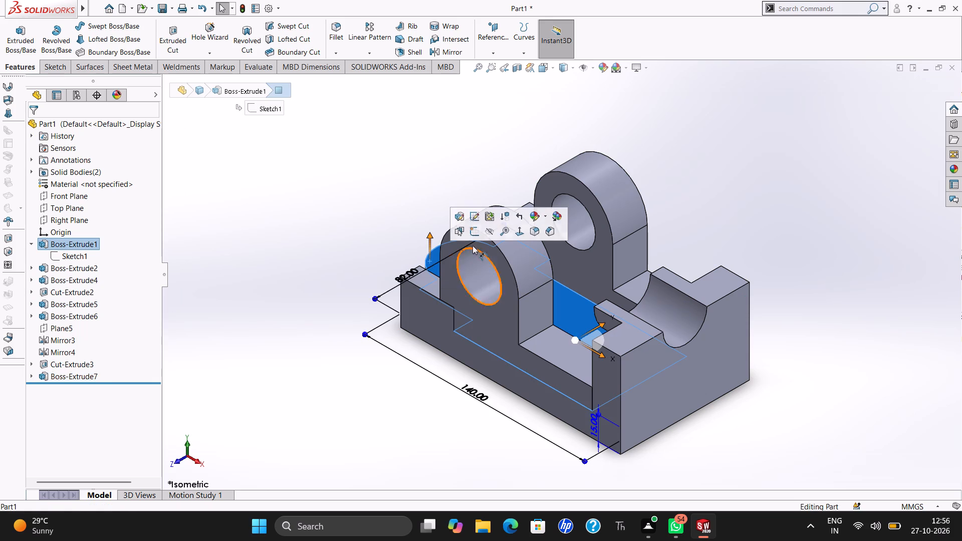
click(475, 237)
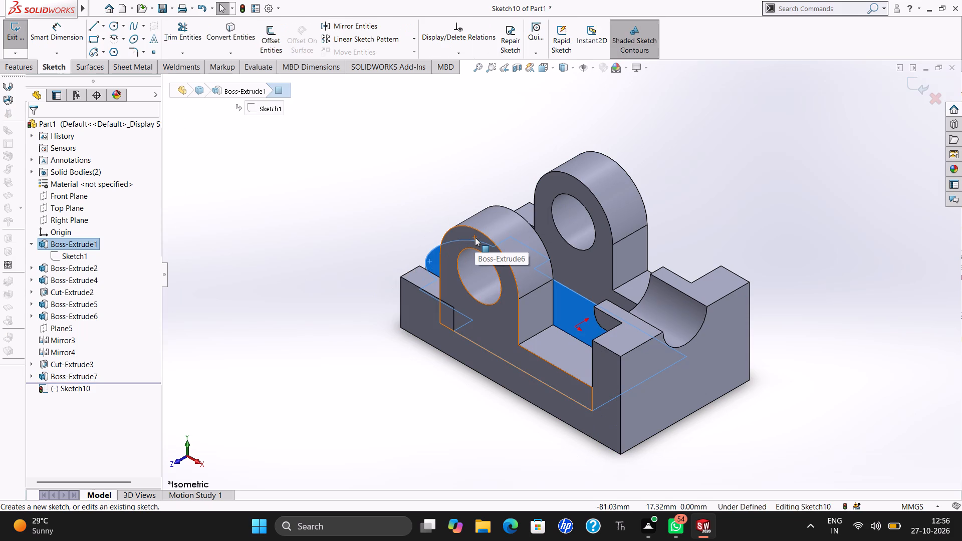
key(ctrl+8)
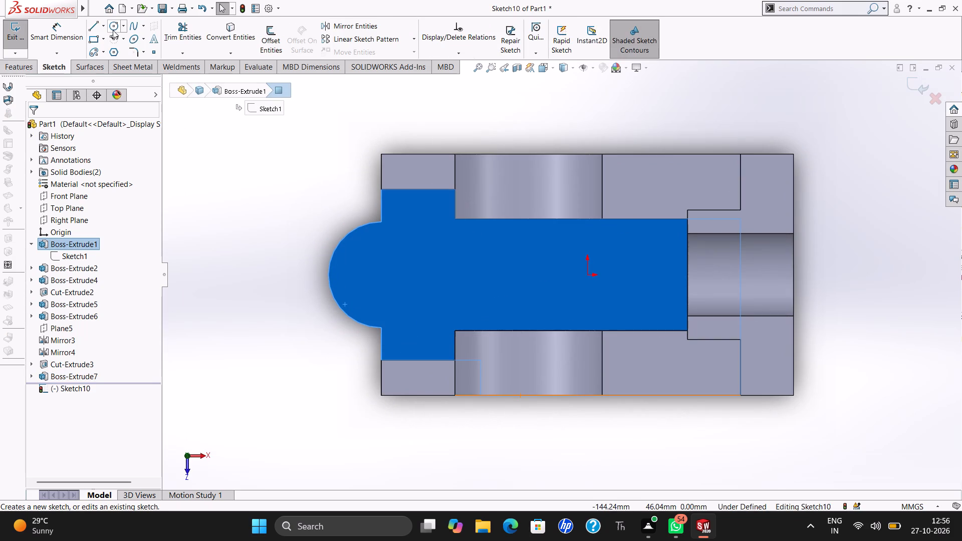
click(113, 30)
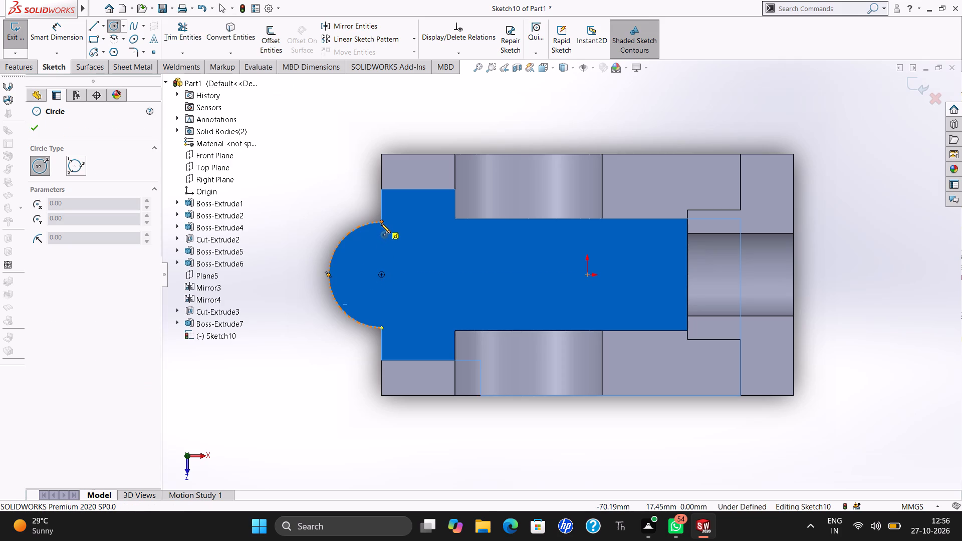
drag(381, 275, 414, 285)
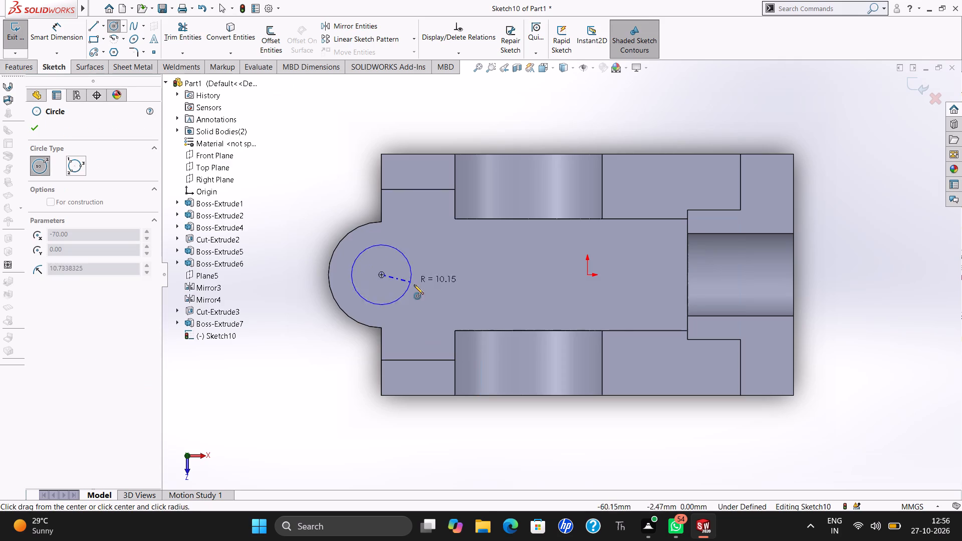
drag(414, 285, 416, 286)
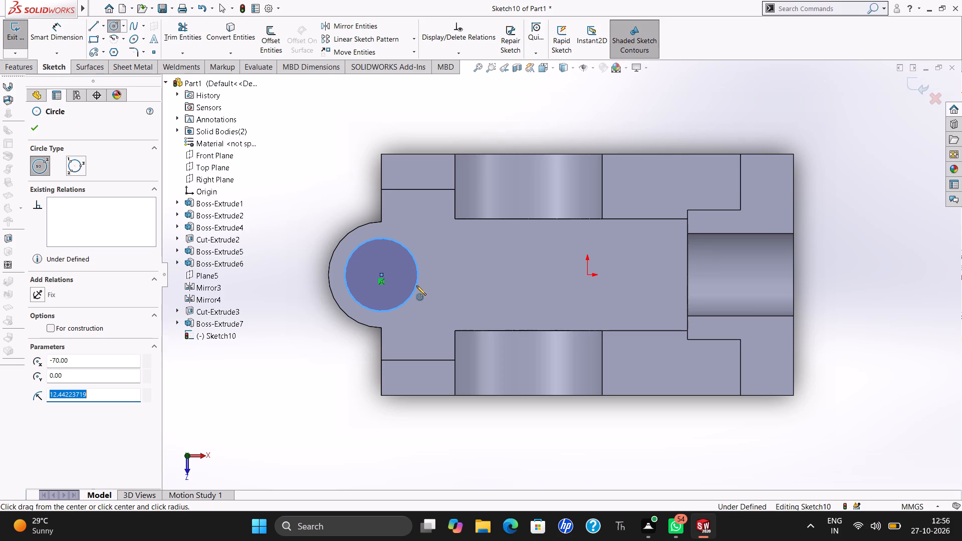
text(11)
key(Return)
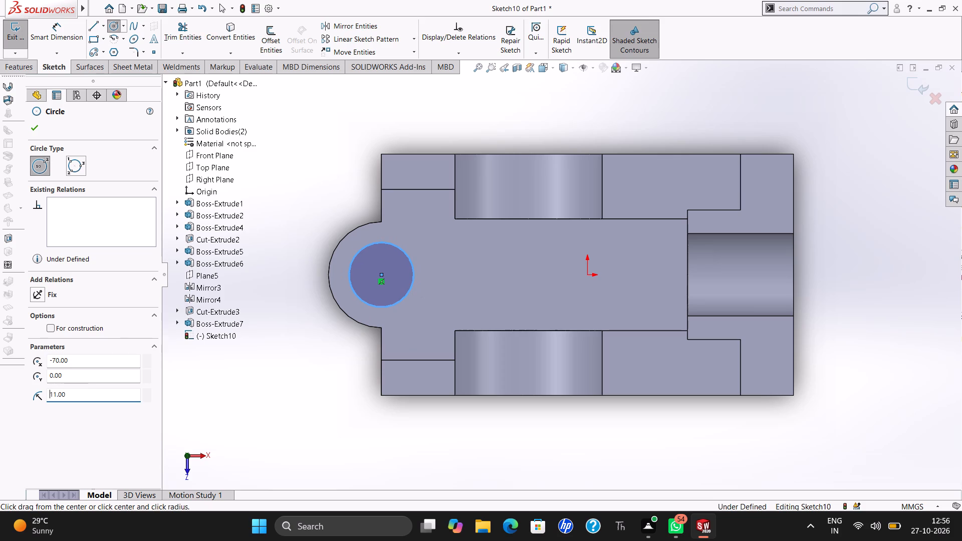
click(911, 88)
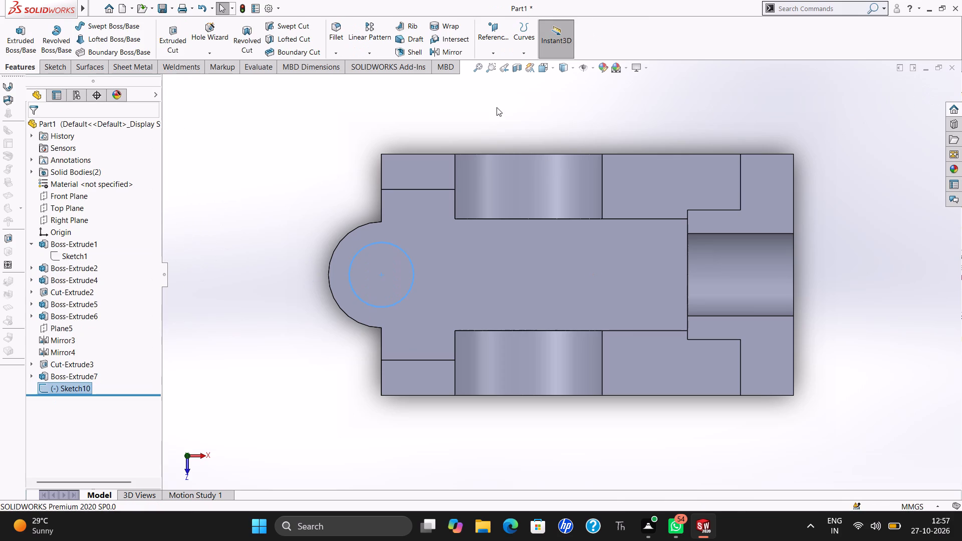
Cut the 11 mm radius circle 15 mm deep through the base's rounded end using a blind Extruded Cut.
click(169, 48)
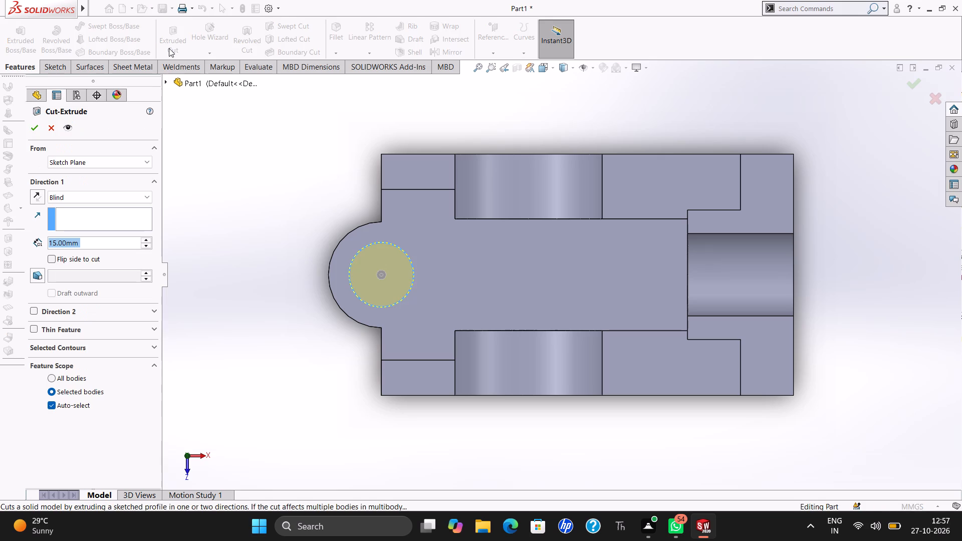
click(36, 123)
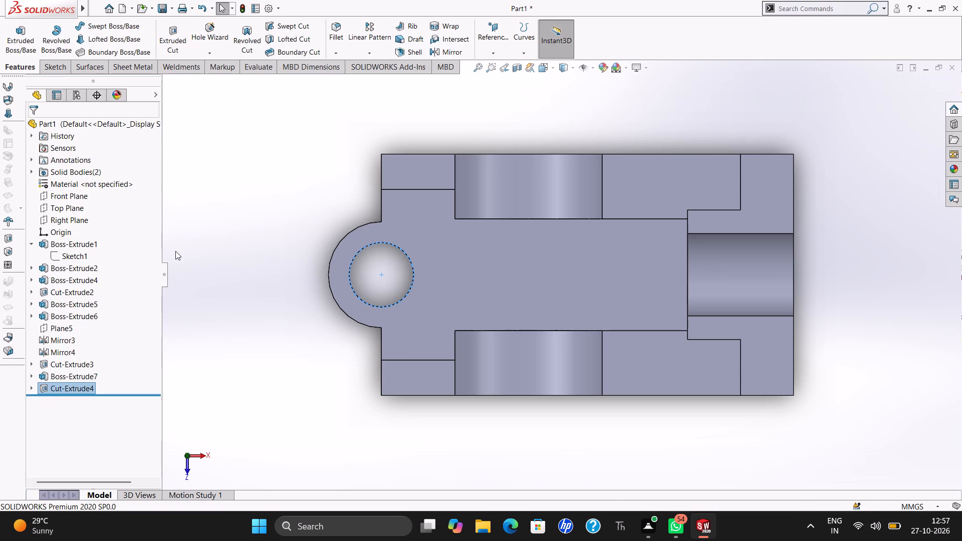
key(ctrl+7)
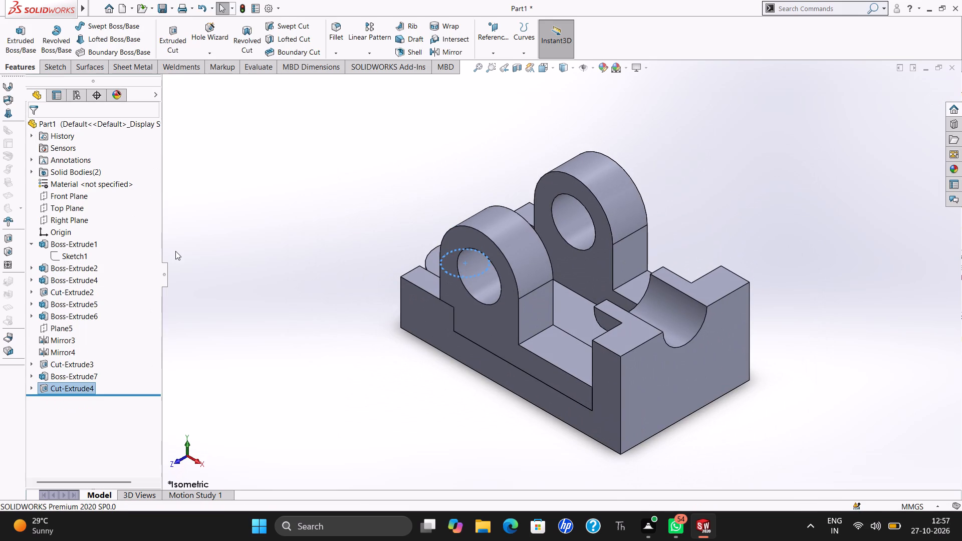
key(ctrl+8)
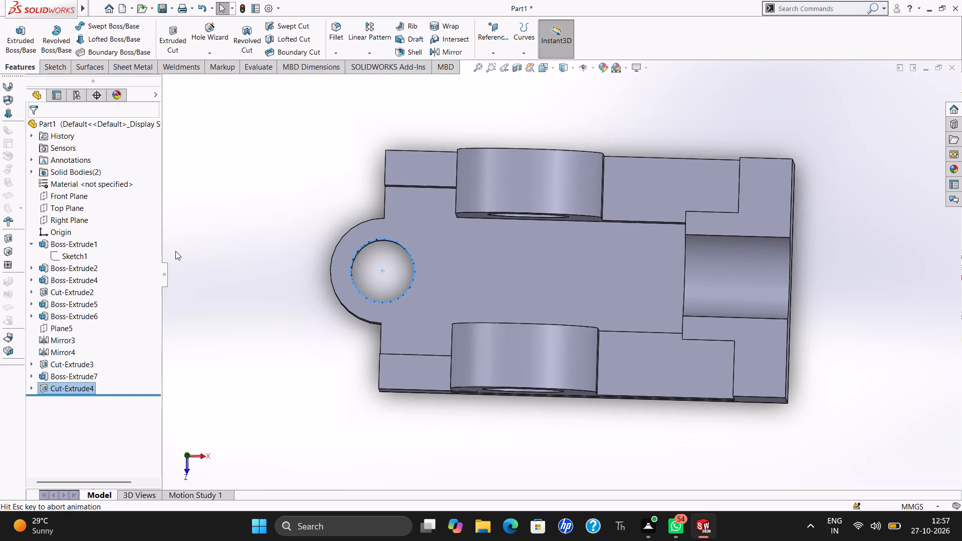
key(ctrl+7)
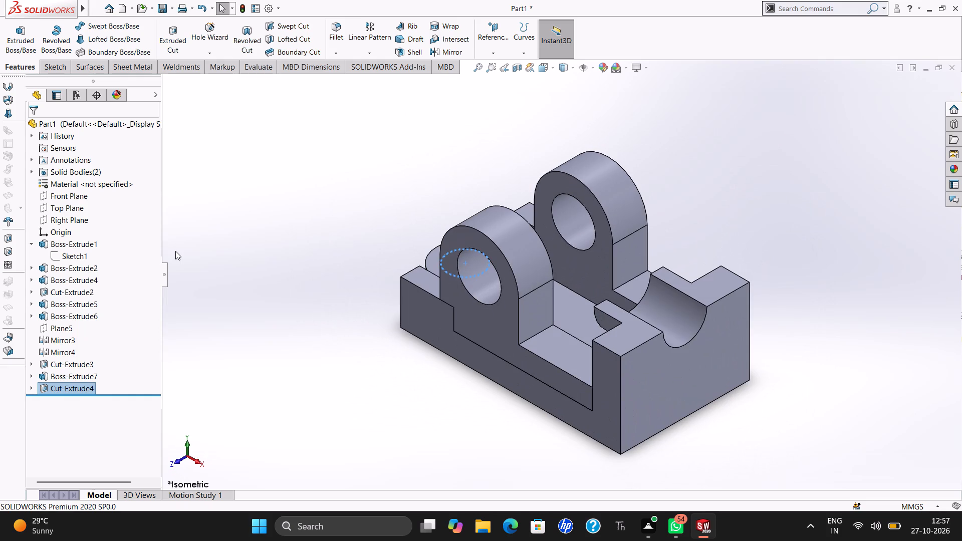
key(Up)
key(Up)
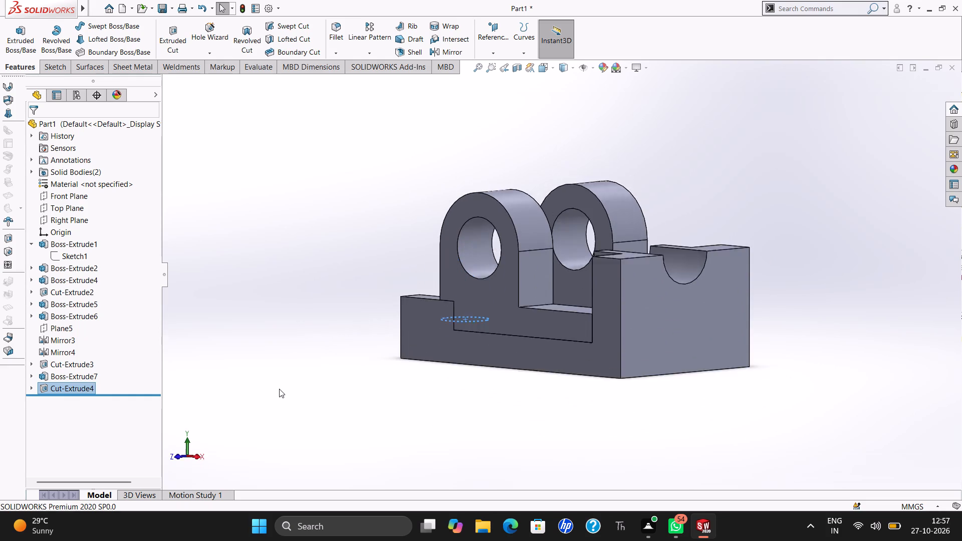
Examine the model from several angles to check the hole cut through the rounded end, finishing in the isometric view.
key(Up)
key(Up)
key(Up)
key(Down)
key(Down)
key(Down)
key(Down)
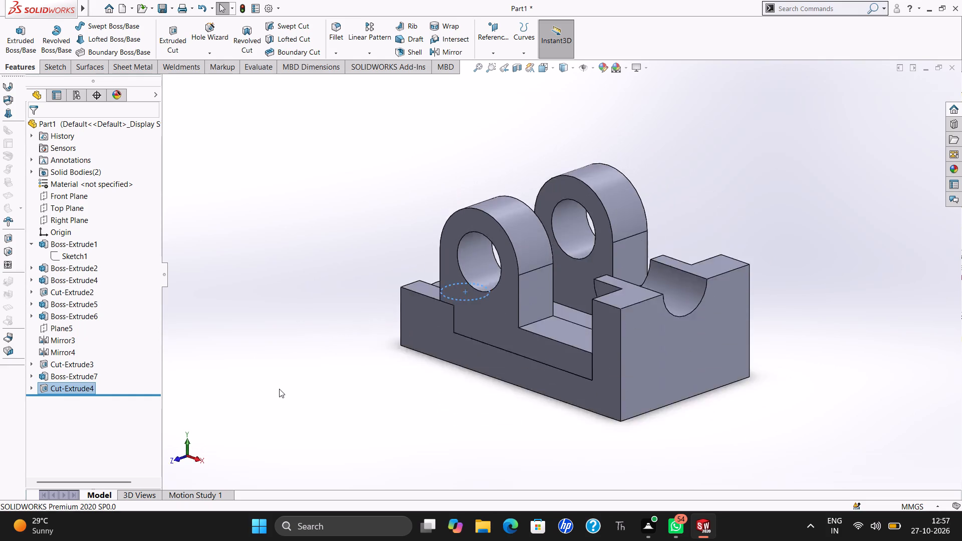
key(Down)
key(Down)
key(Down)
key(Down)
key(Right)
key(Right)
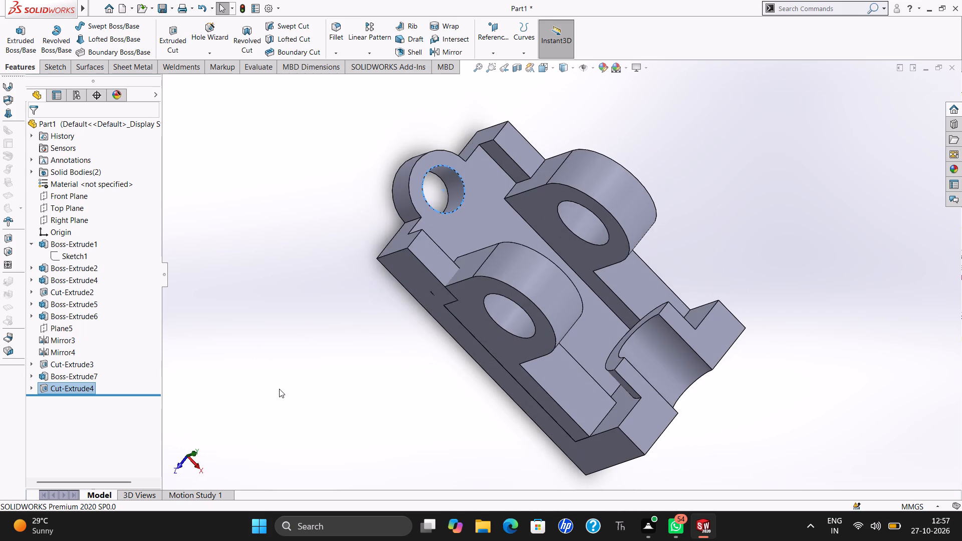
key(Right)
key(Right)
key(Right)
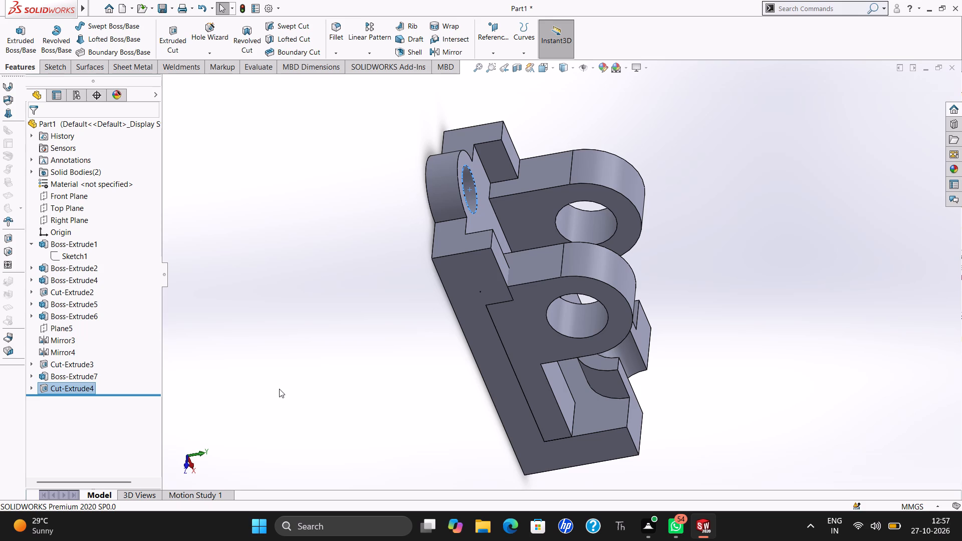
key(ctrl+7)
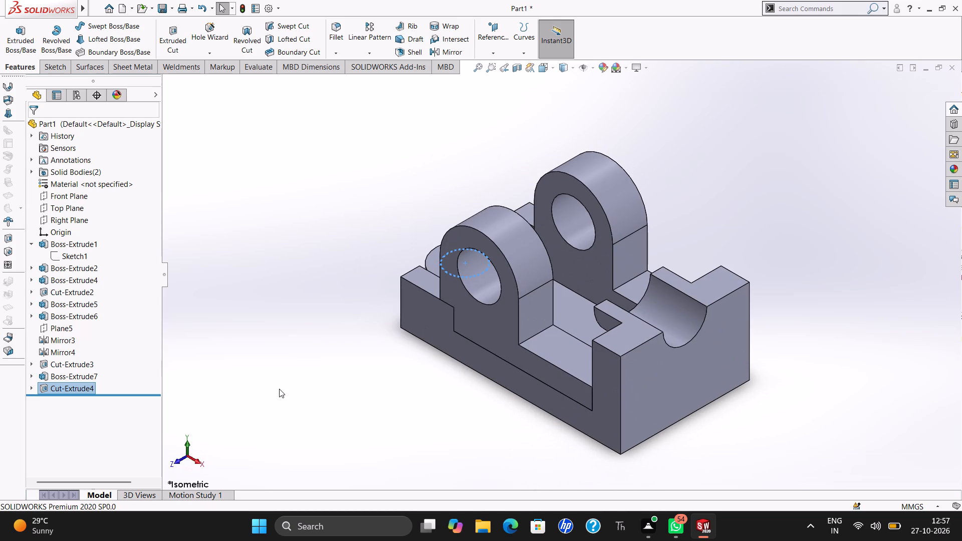
key(ctrl+8)
key(ctrl+7)
key(Escape)
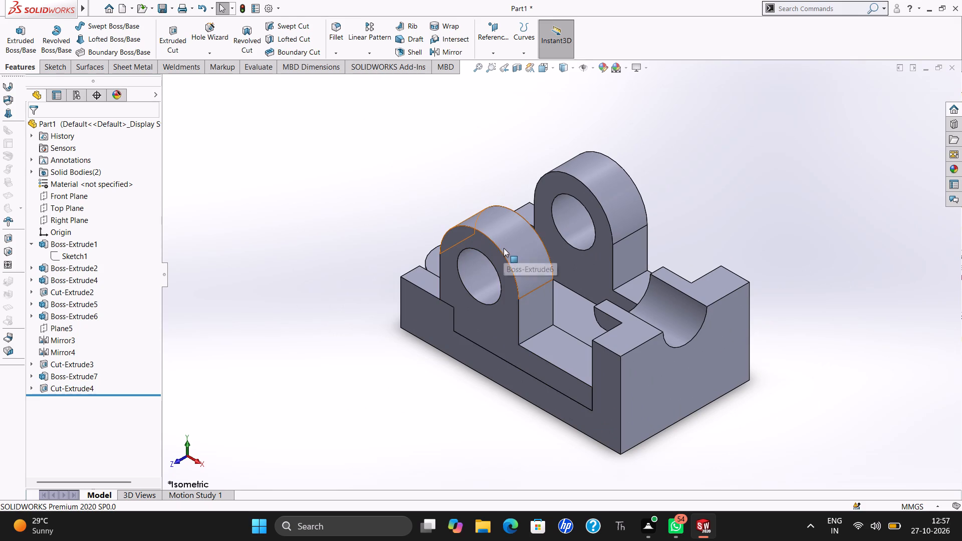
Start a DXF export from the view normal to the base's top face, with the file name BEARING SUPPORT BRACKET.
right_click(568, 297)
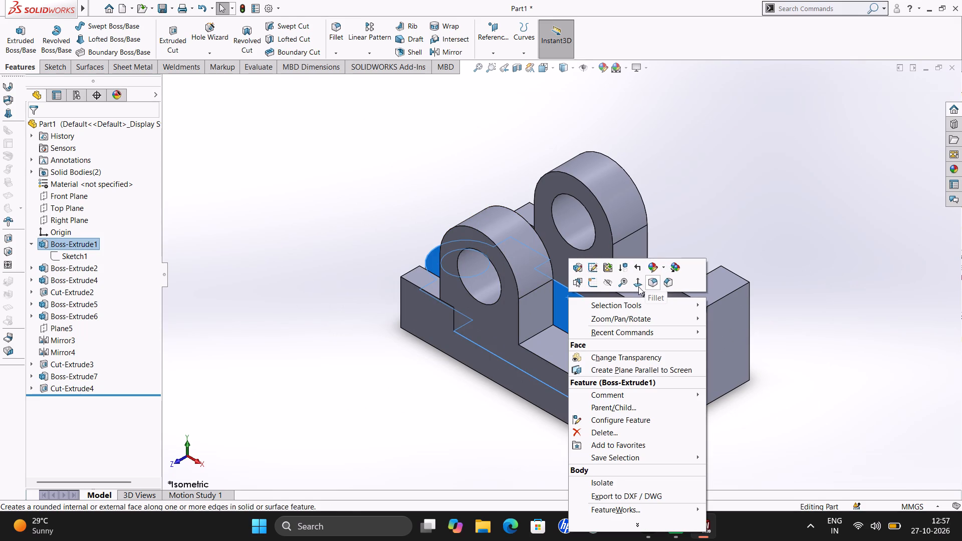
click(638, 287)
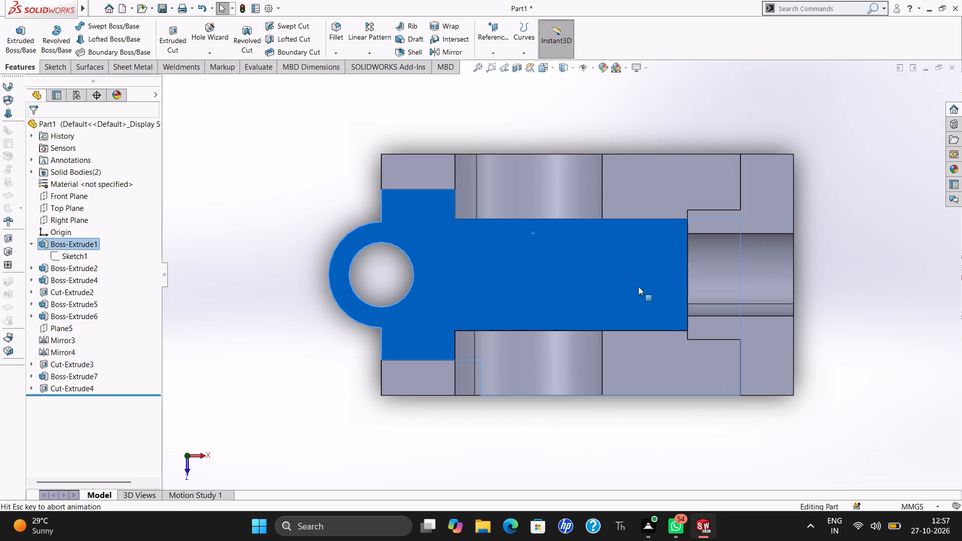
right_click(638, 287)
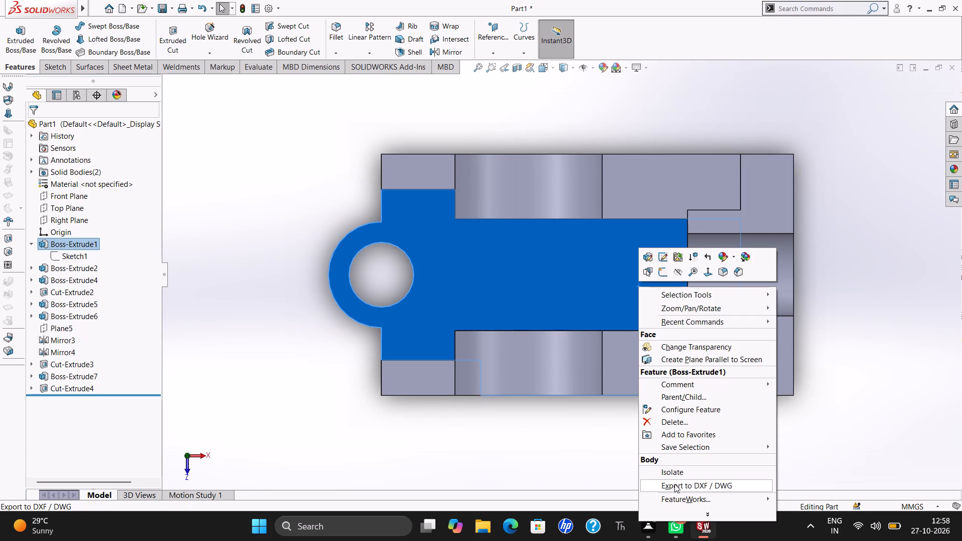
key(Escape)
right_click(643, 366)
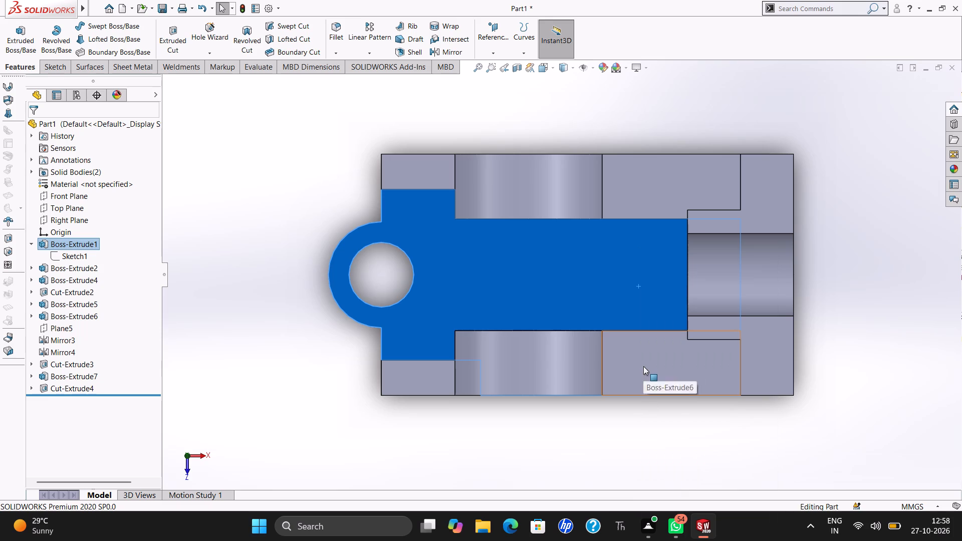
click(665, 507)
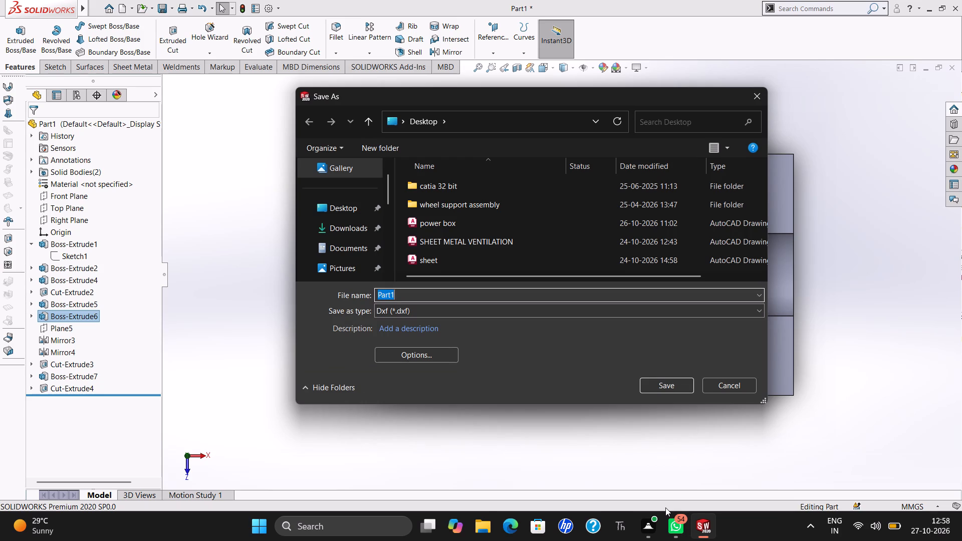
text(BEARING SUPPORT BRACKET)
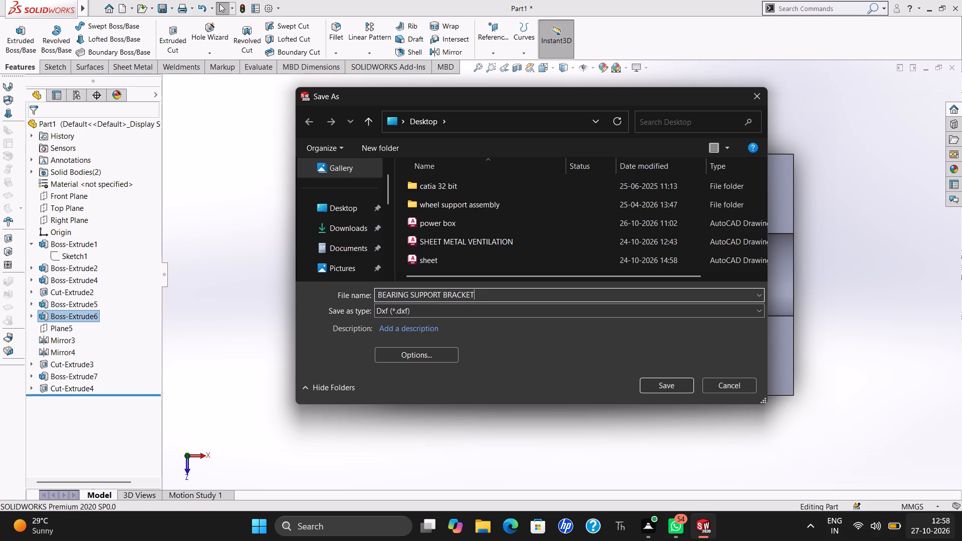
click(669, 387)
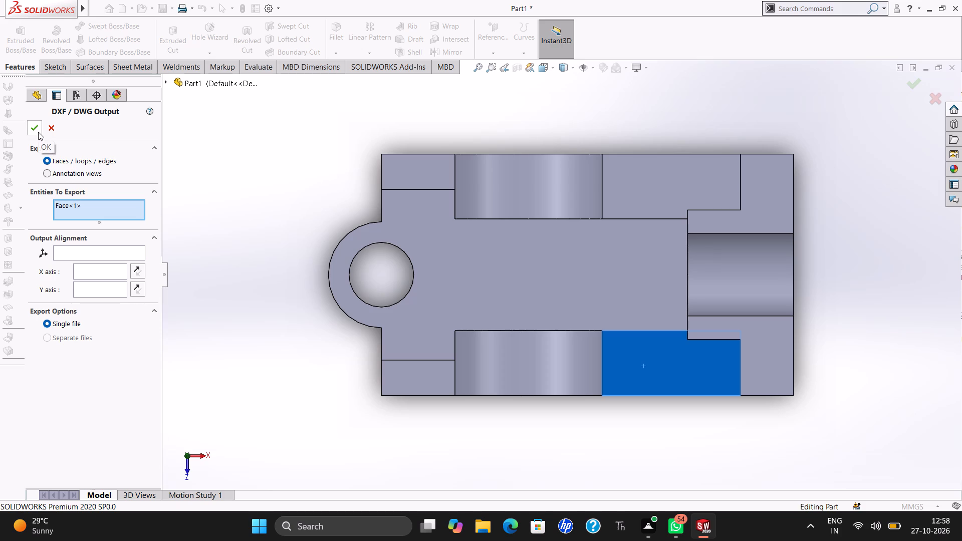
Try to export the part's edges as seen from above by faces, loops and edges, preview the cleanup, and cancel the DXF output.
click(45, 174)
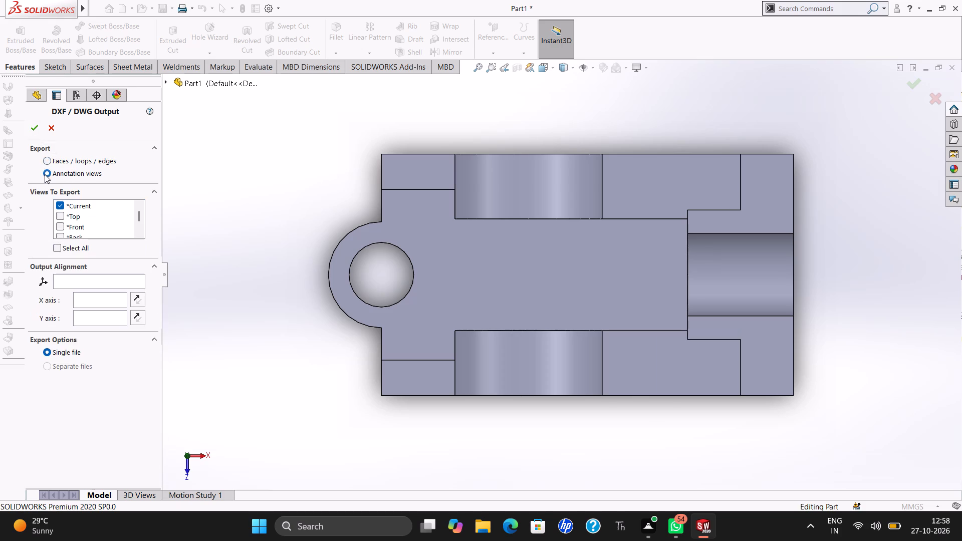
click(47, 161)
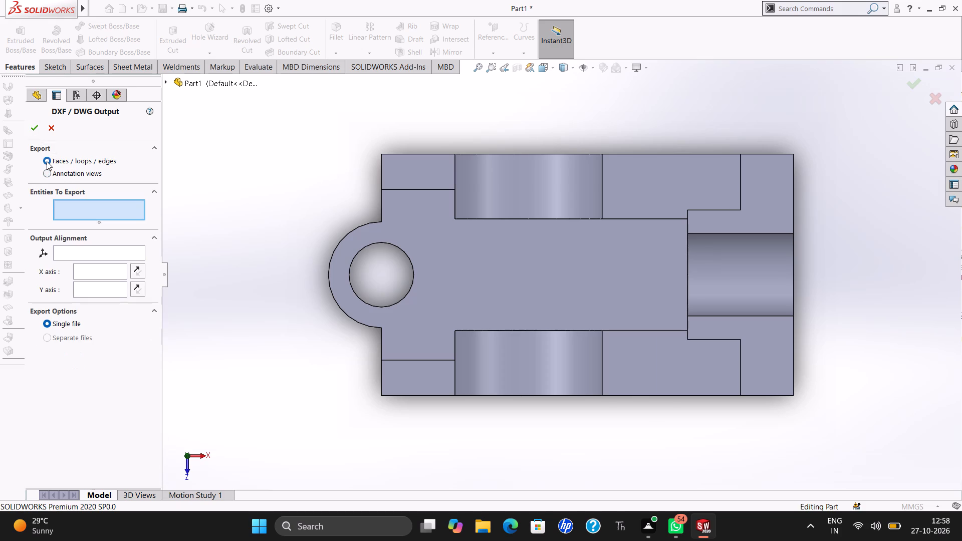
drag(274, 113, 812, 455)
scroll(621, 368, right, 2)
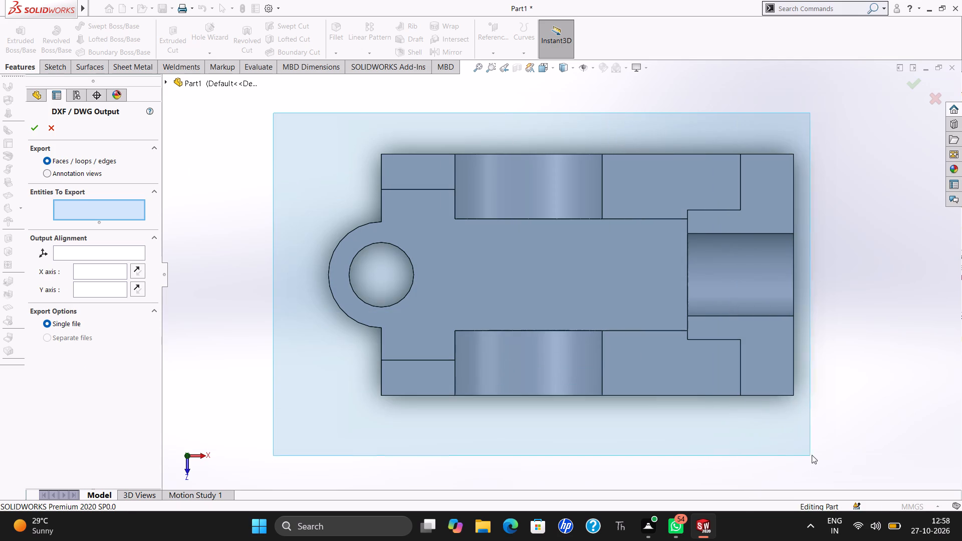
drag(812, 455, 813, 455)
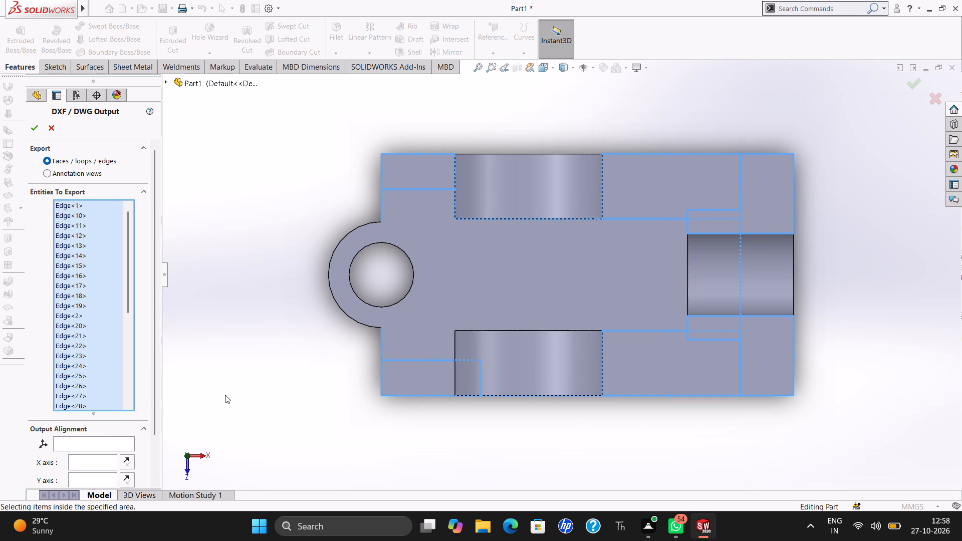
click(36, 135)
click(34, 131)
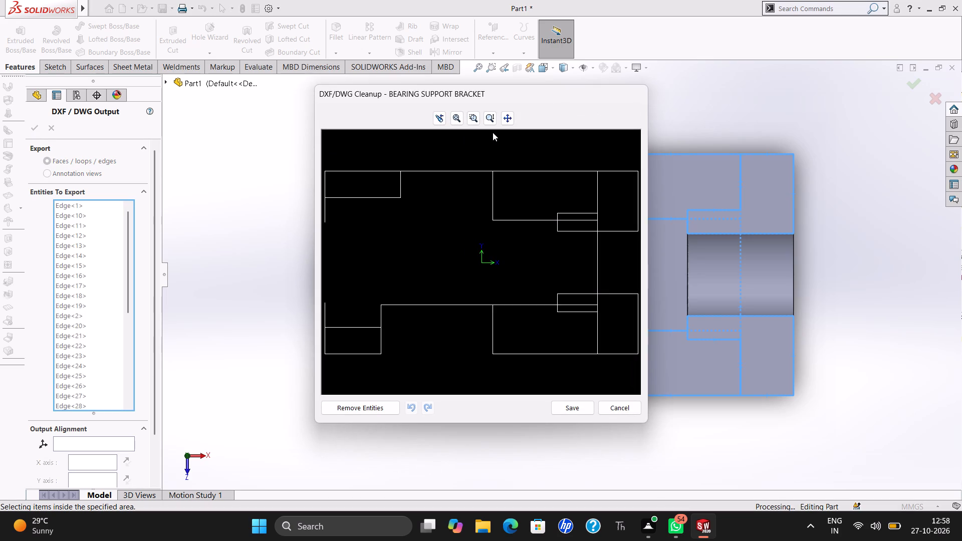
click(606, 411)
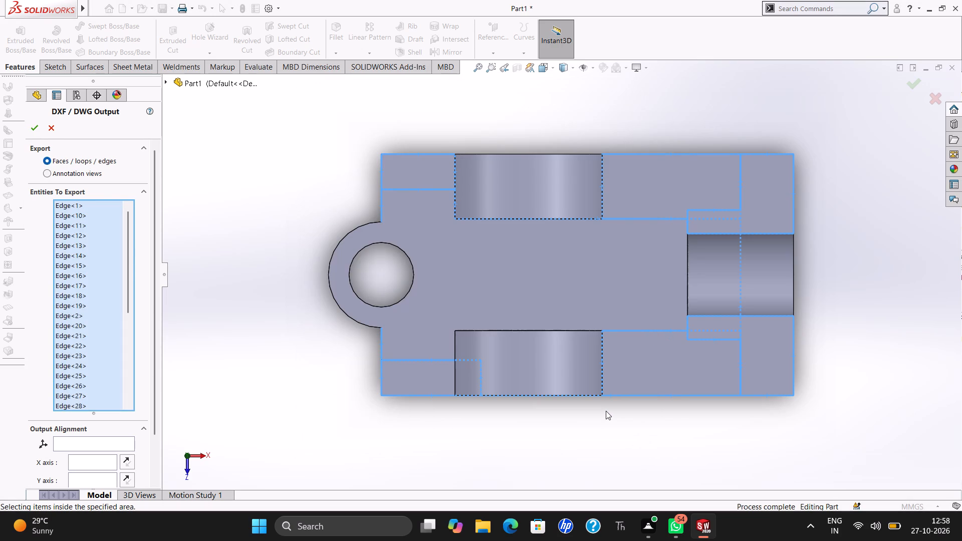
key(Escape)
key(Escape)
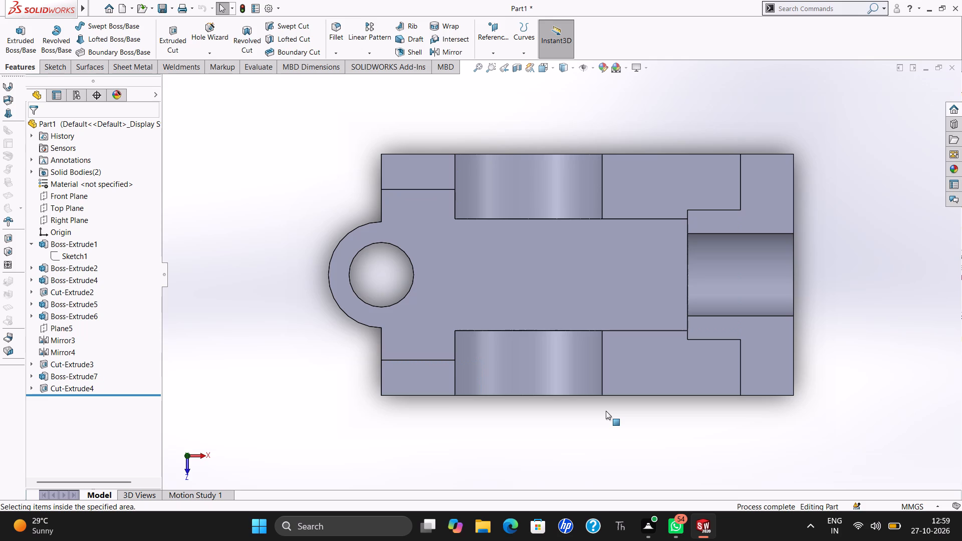
Examine the completed bracket from all sides, including the holed supports, half-ring boss, holed rounded end and underside of the base.
key(ctrl+7)
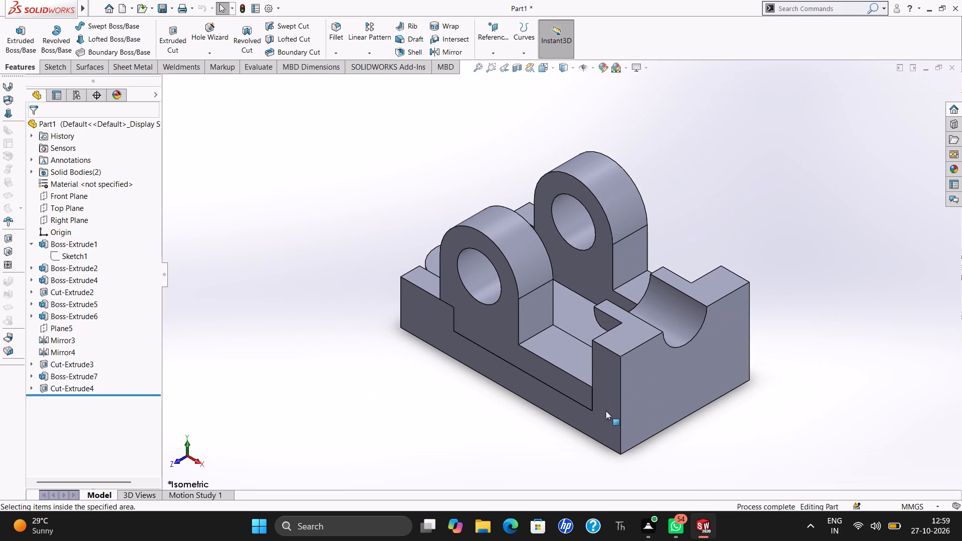
key(Right)
key(Right)
key(Right)
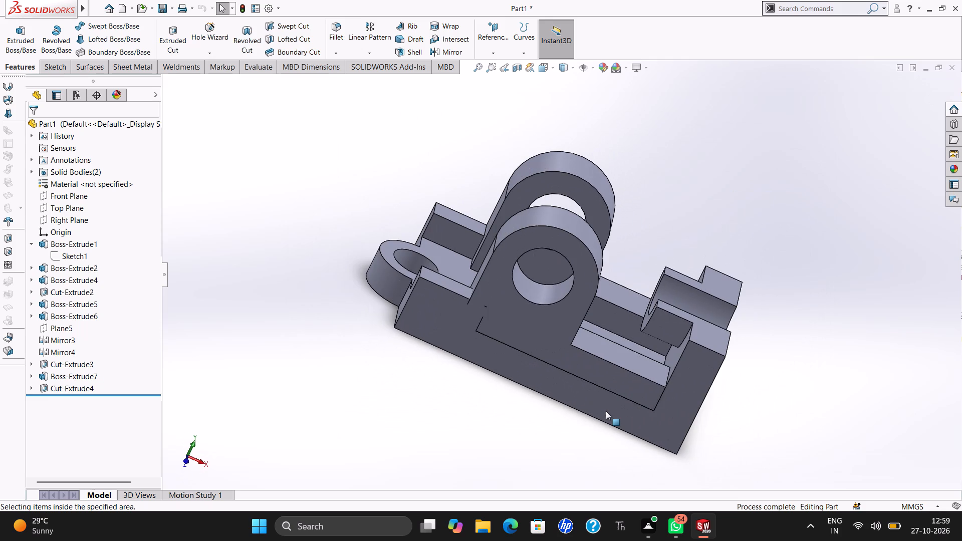
key(Down)
key(Left)
key(Left)
key(Down)
key(Down)
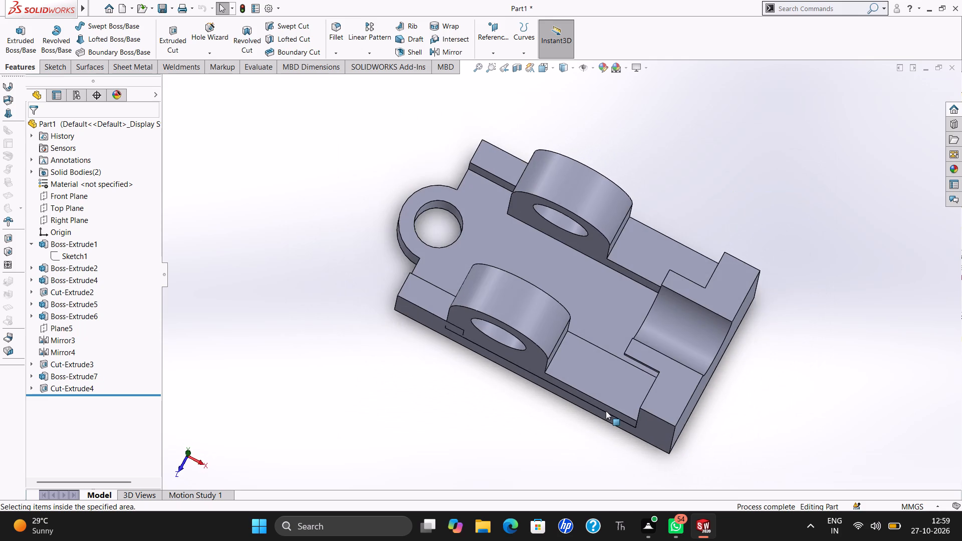
key(Right)
key(Right)
key(Up)
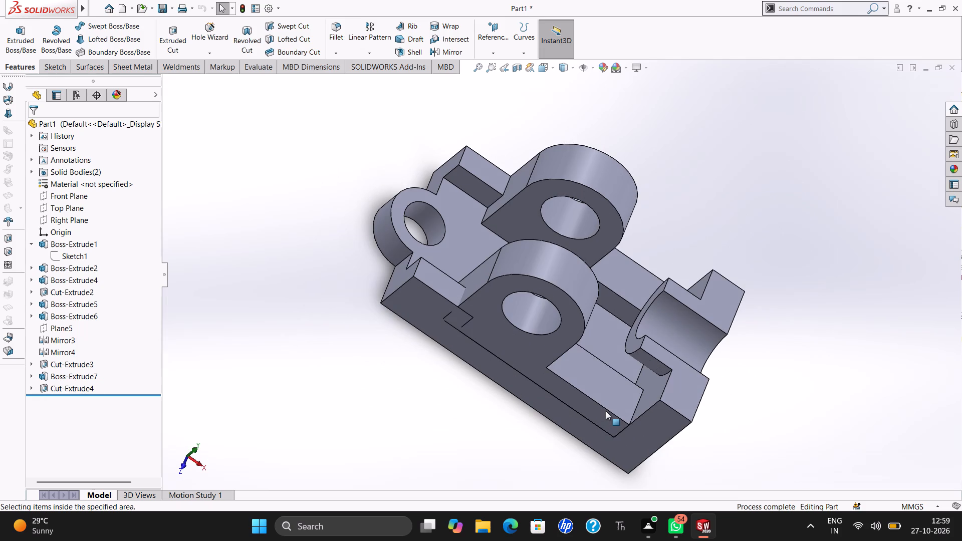
key(Left)
key(Left)
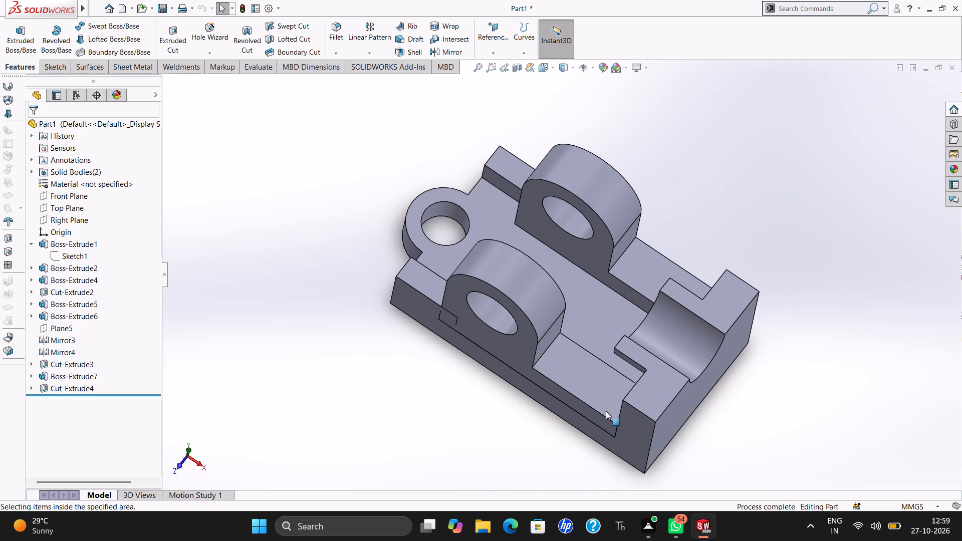
key(Down)
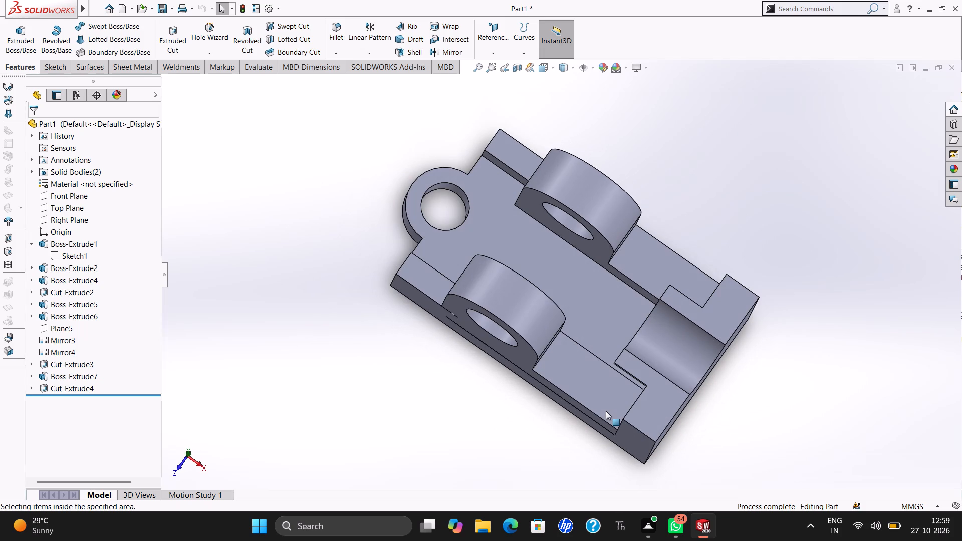
key(ctrl+7)
key(ctrl+7)
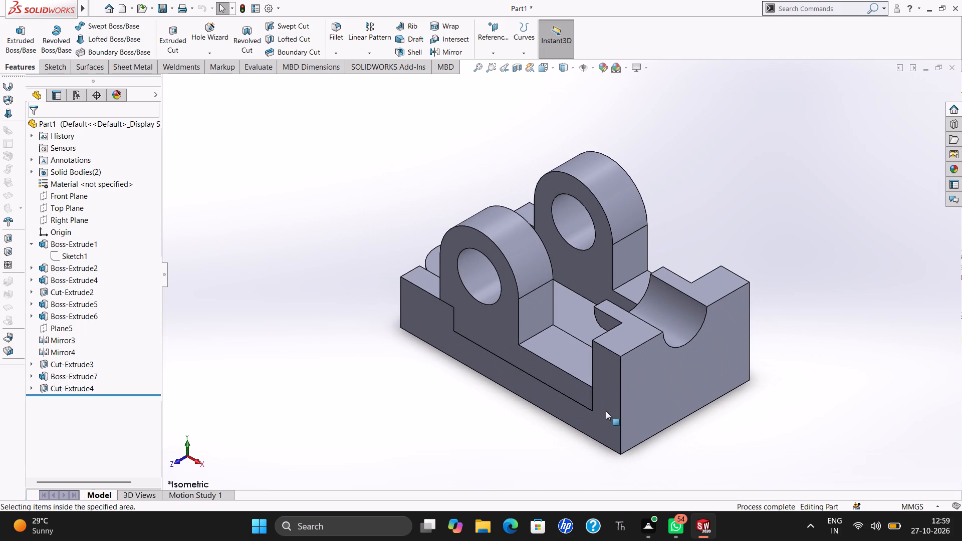
key(Right)
key(Right)
key(Right)
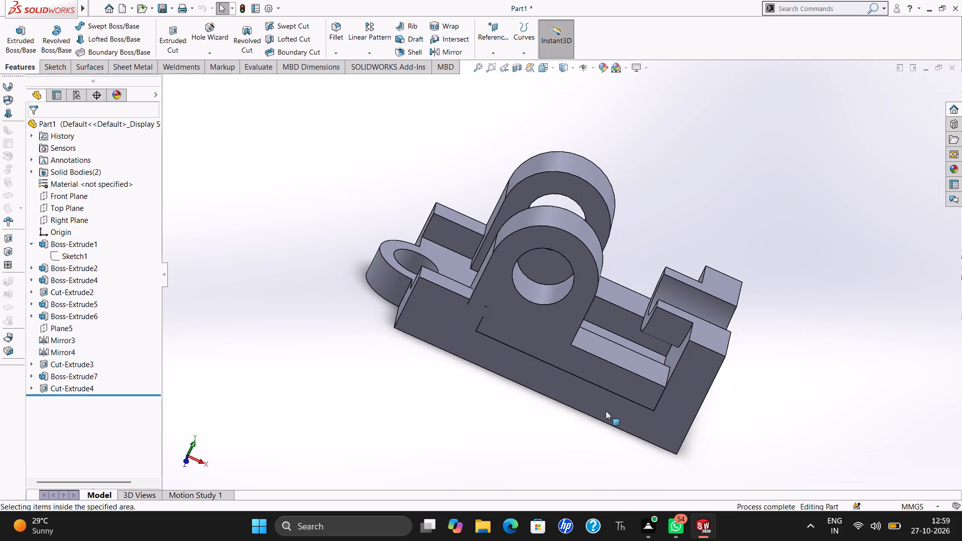
key(Right)
key(Left)
key(Down)
key(Down)
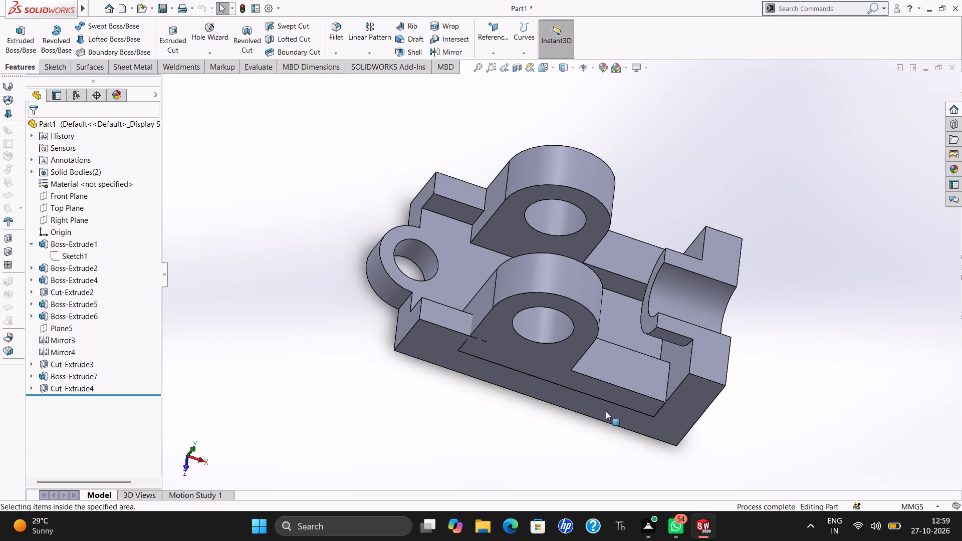
key(Right)
key(Up)
key(Up)
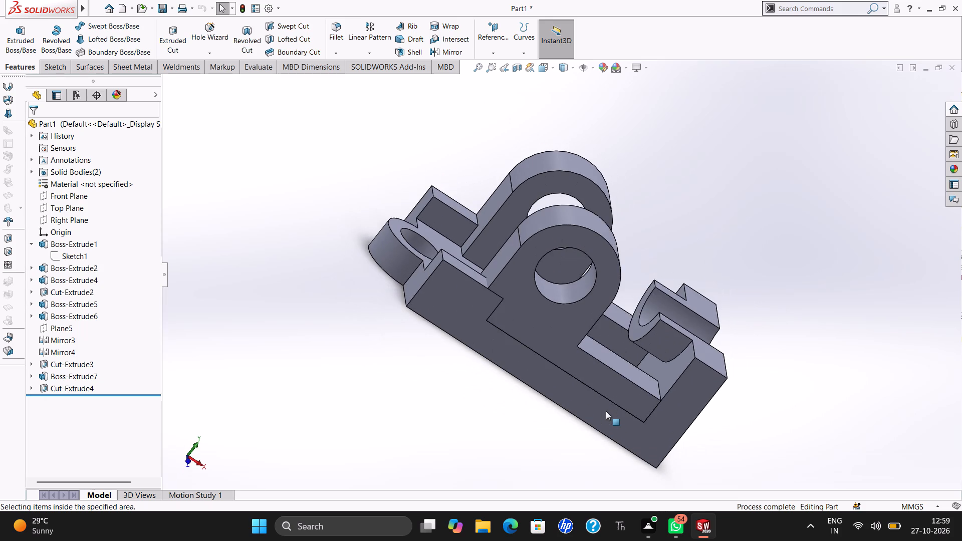
key(Left)
key(Left)
key(Left)
key(Left)
key(Left)
key(Left)
key(Left)
key(Left)
key(Left)
key(Left)
key(Left)
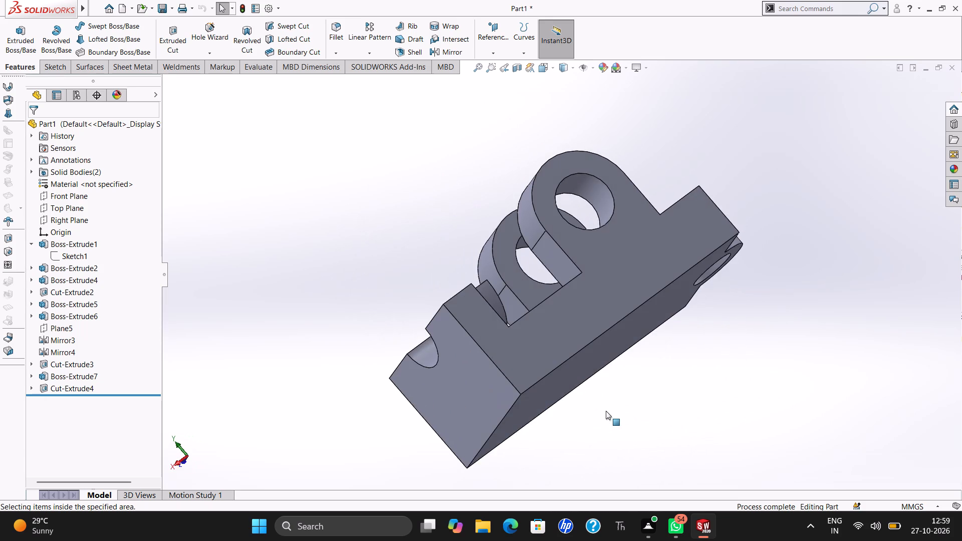
key(Down)
key(Down)
key(Down)
key(Down)
key(Down)
key(Right)
key(Right)
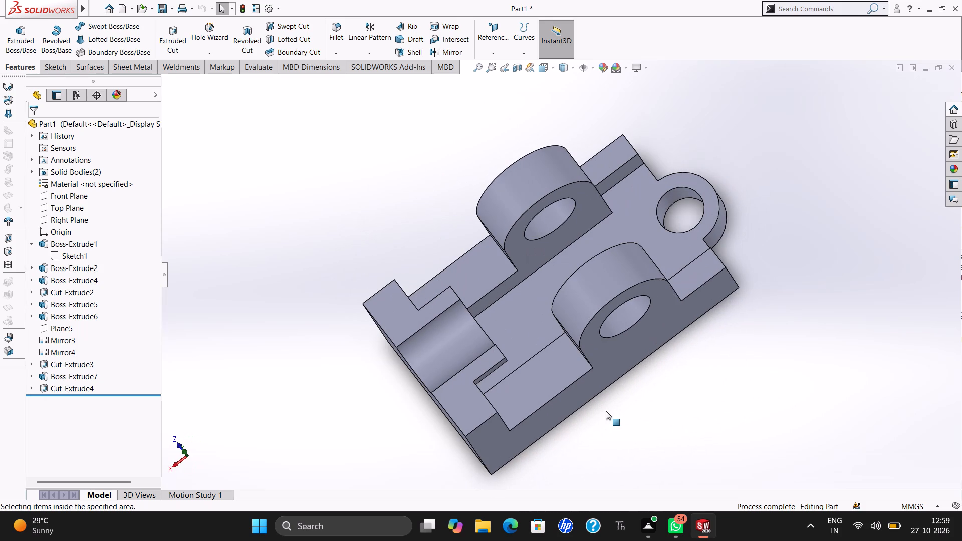
key(Left)
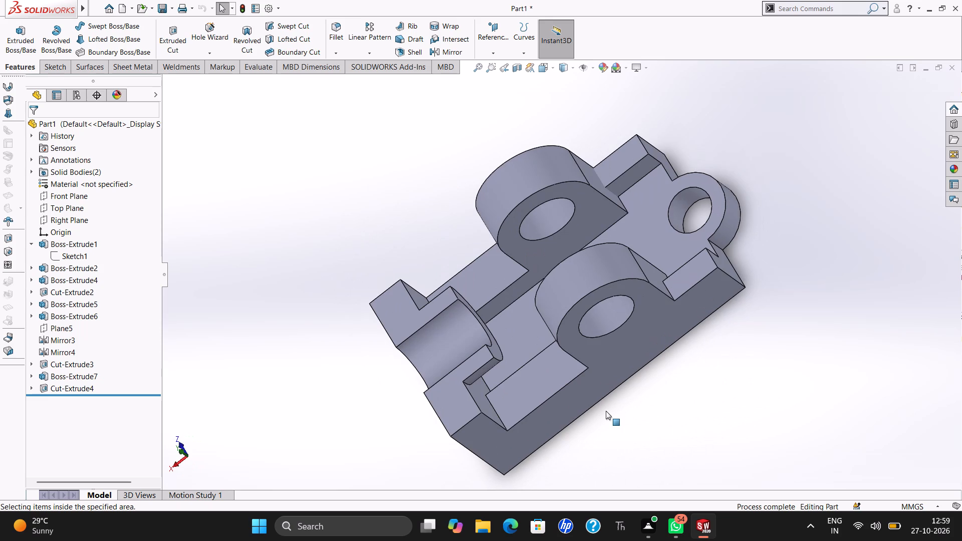
key(Right)
key(Right)
key(Right)
key(Right)
key(Right)
key(Right)
key(Right)
key(Right)
key(Right)
key(Right)
key(Right)
key(Right)
key(Right)
key(Right)
key(Right)
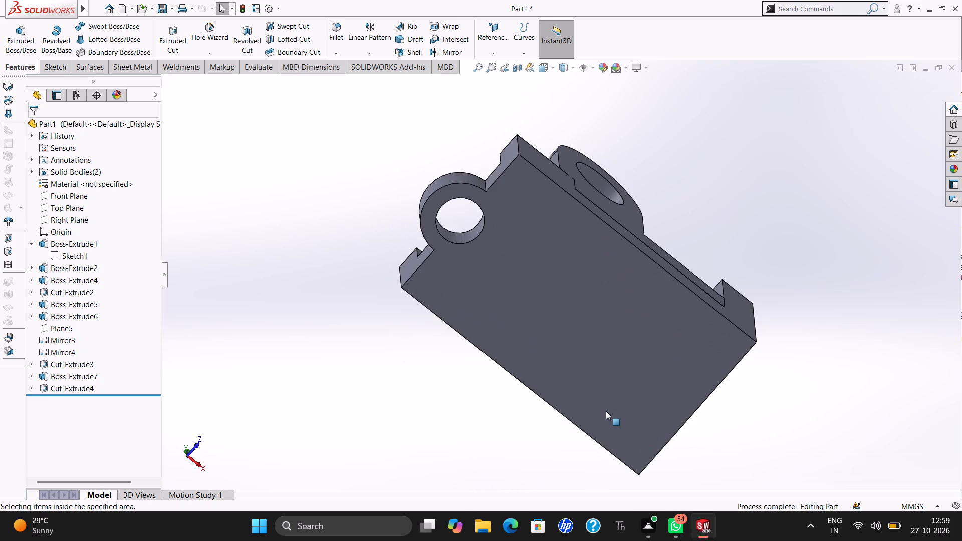
key(Down)
key(Down)
key(Down)
key(Down)
key(Down)
key(Down)
key(Down)
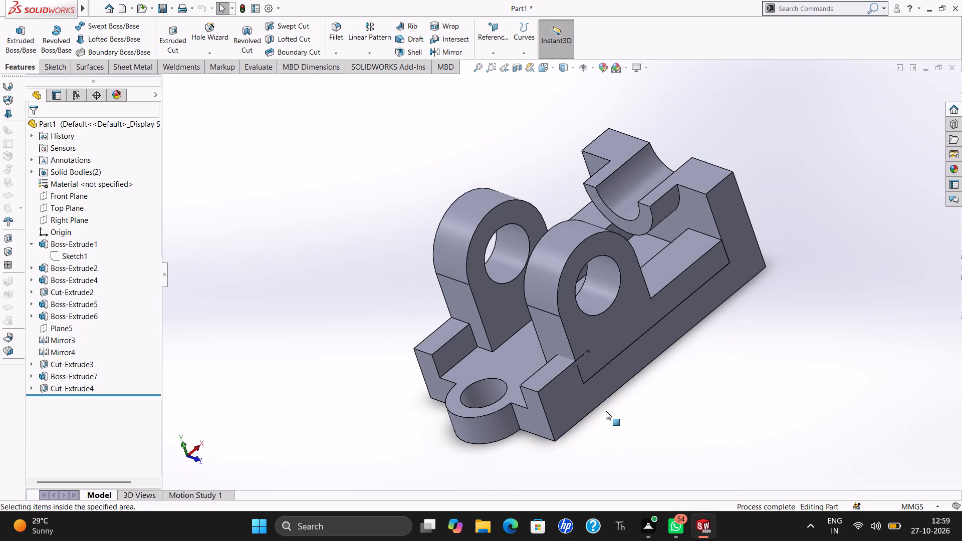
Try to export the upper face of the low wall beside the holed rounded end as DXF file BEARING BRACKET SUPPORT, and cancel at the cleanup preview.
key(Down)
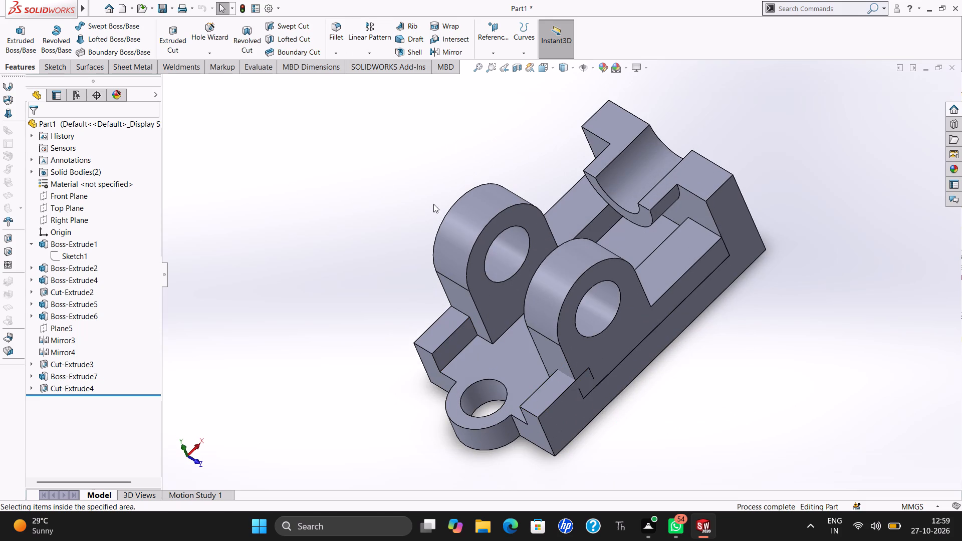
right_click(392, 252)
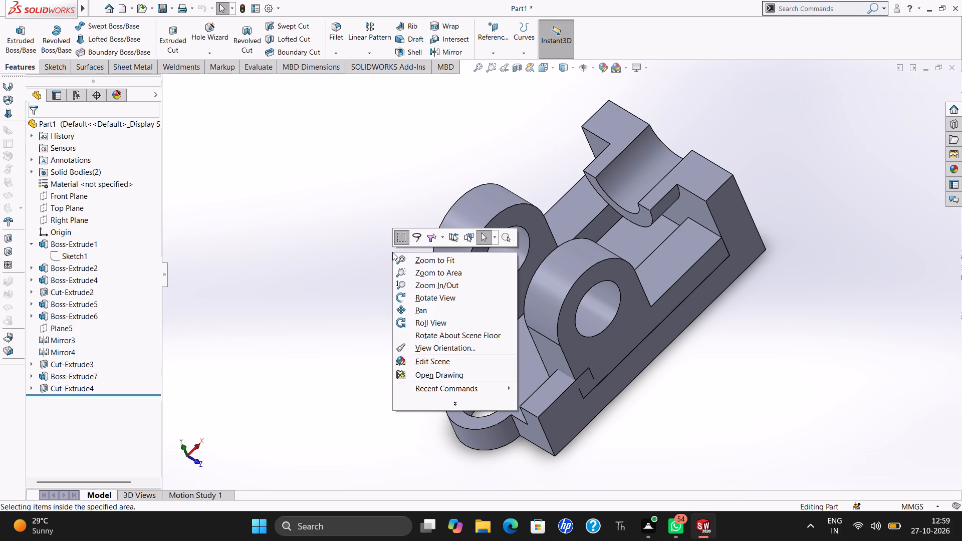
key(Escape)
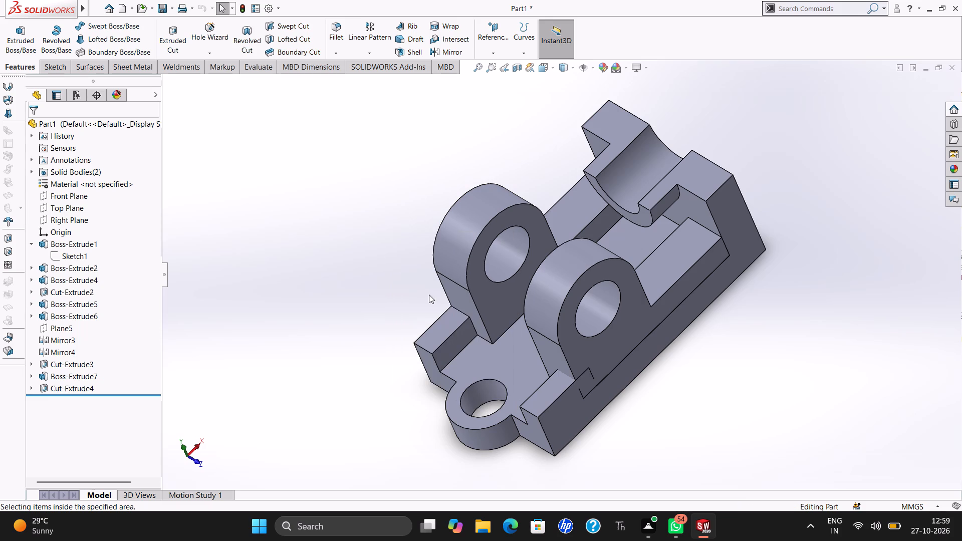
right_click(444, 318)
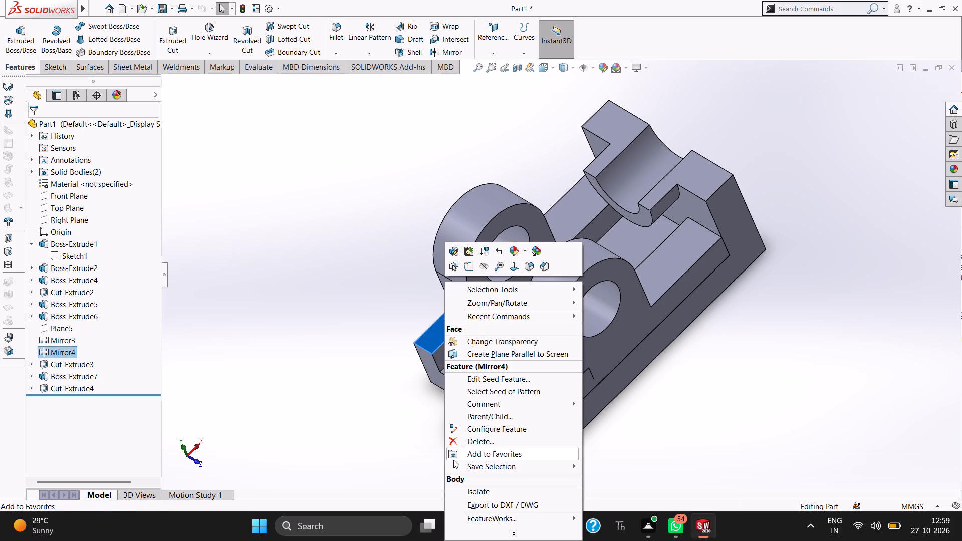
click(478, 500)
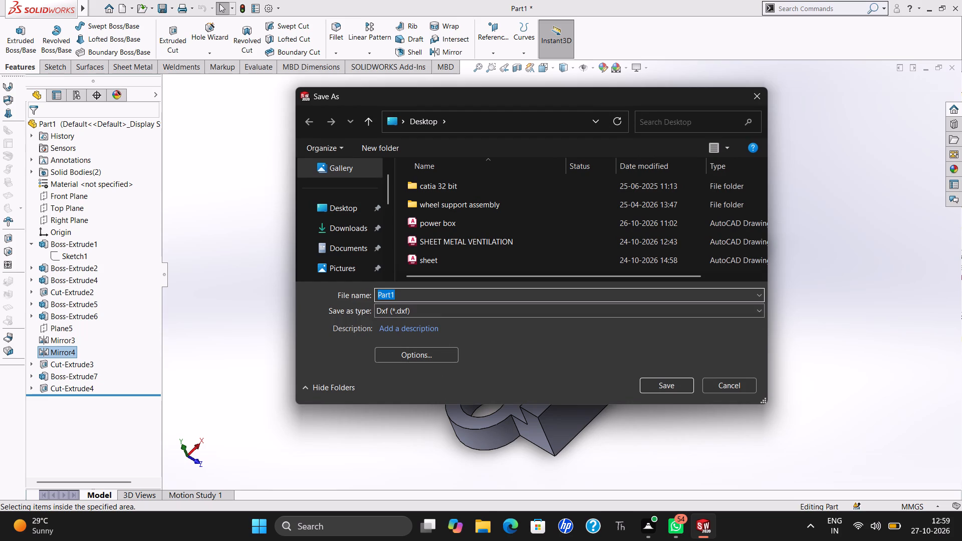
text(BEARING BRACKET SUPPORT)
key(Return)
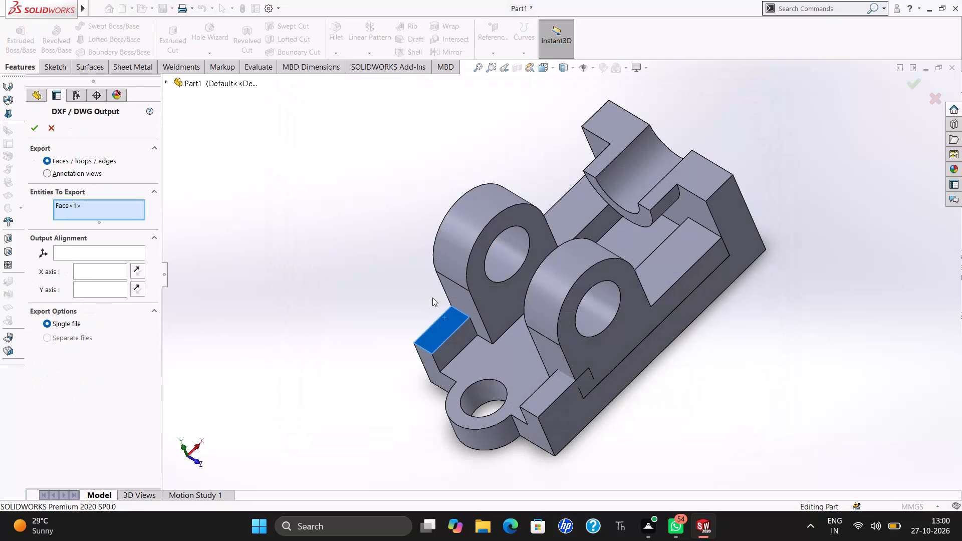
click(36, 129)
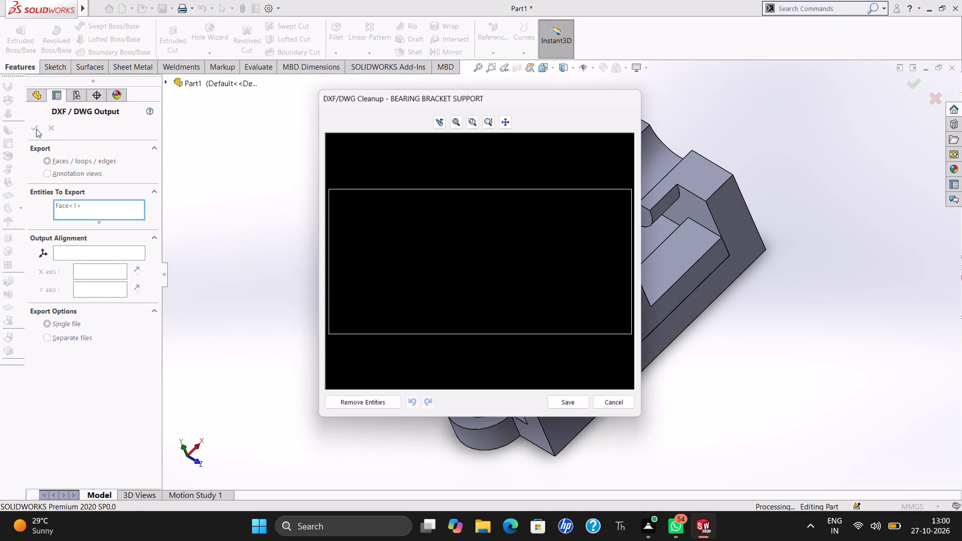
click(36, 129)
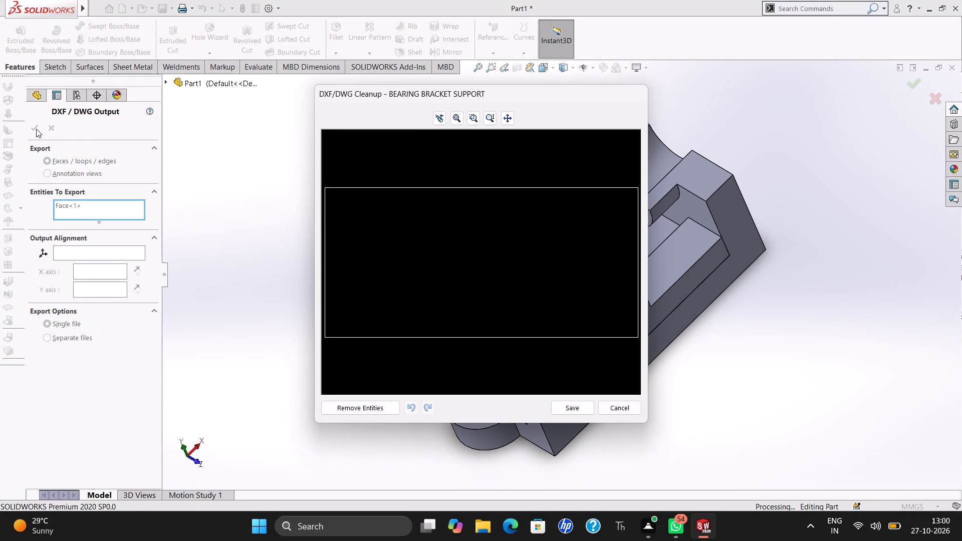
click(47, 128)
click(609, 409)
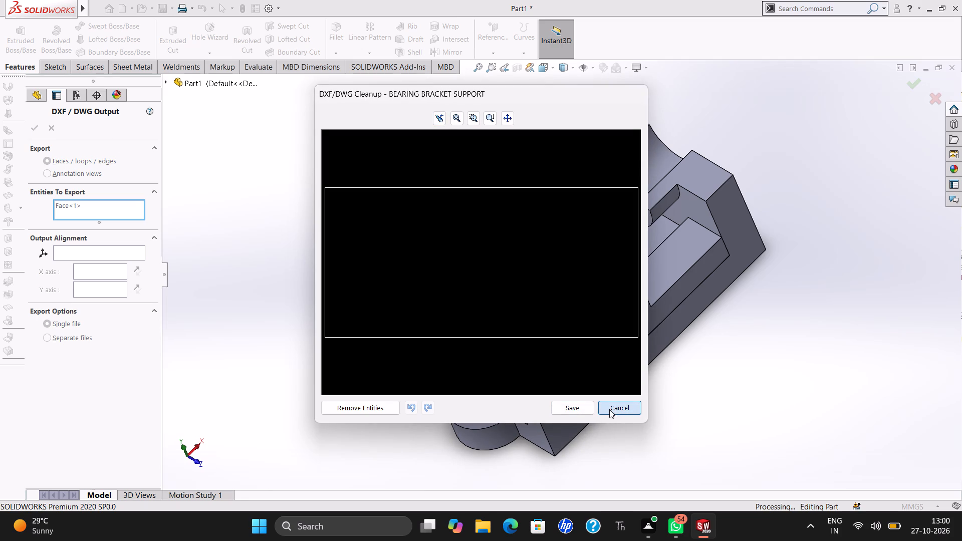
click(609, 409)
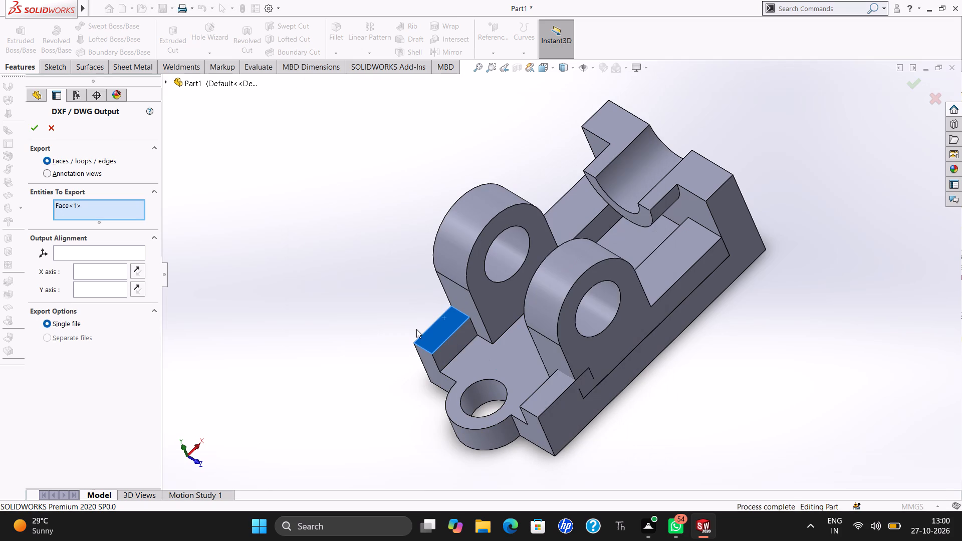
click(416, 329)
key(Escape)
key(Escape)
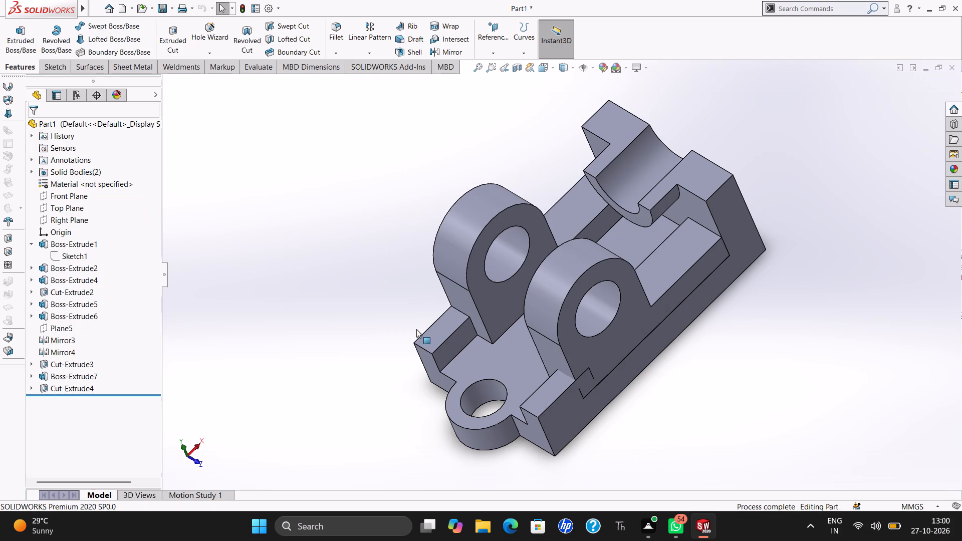
Save the part on the Desktop as BEARING SUPPORT BRACKET.
key(ctrl+s)
click(359, 209)
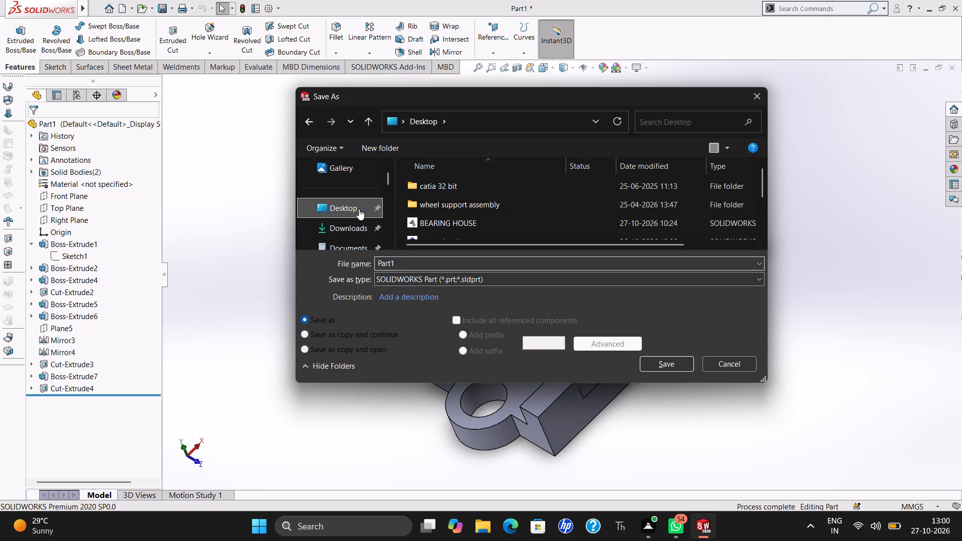
click(413, 270)
key(BackSpace)
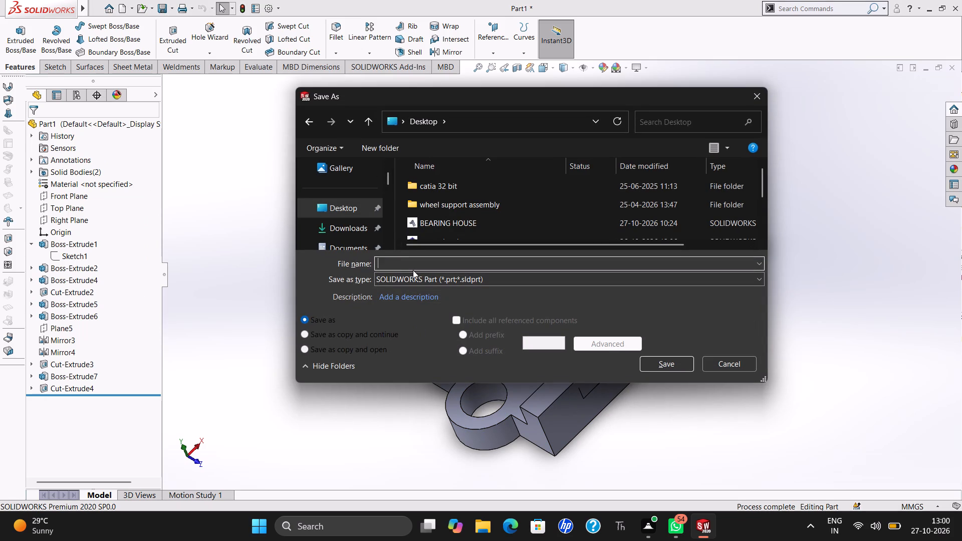
text(BEARING SUPPORT BRACKET)
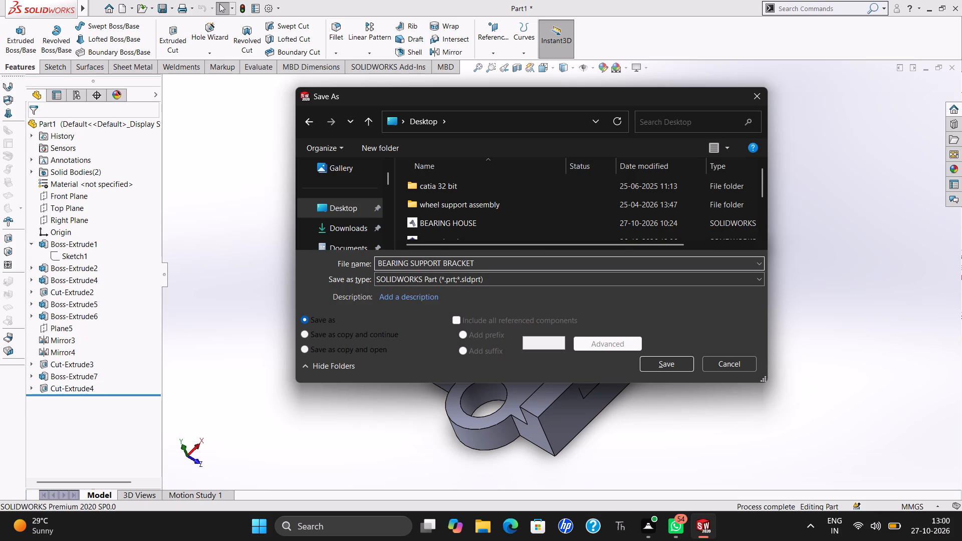
key(Return)
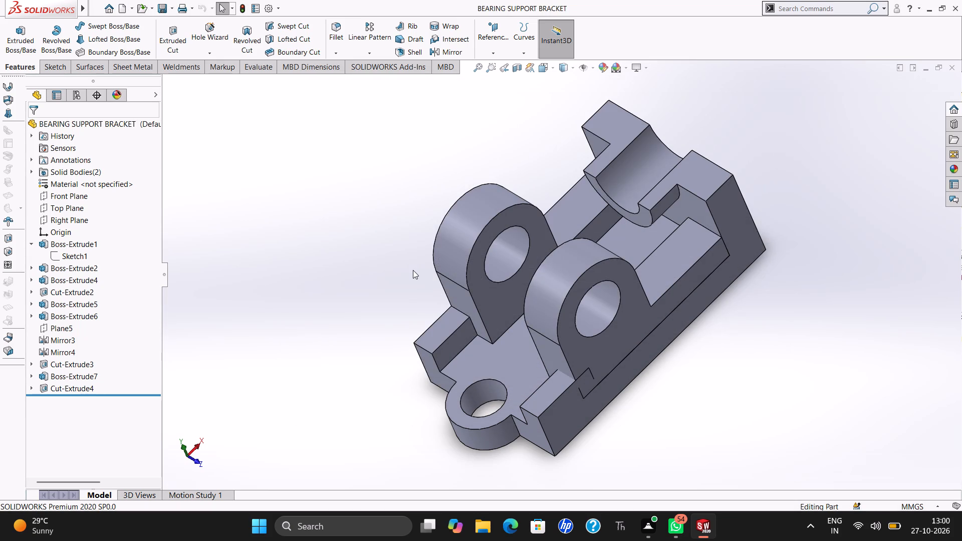
Create a new drawing with the A3 (ISO) sheet format.
key(ctrl+n)
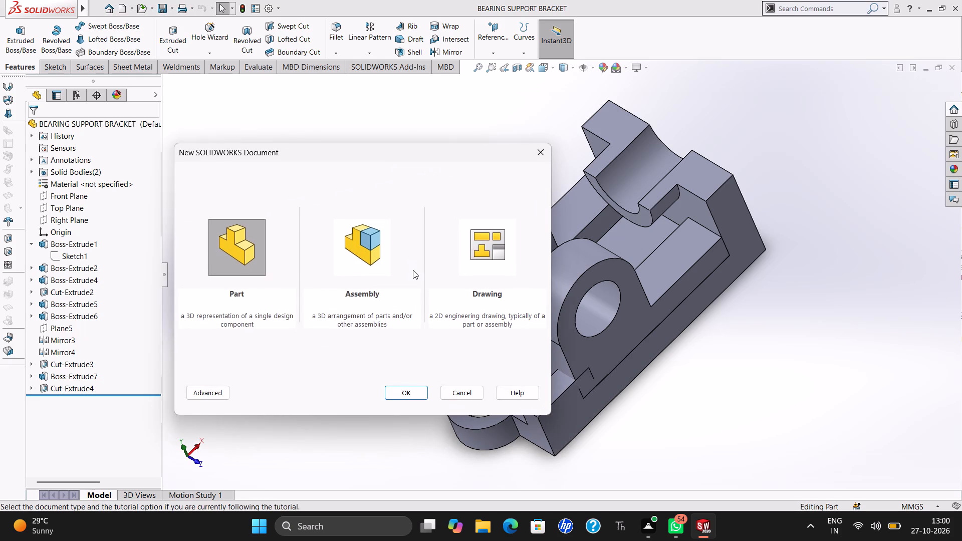
click(485, 266)
click(388, 396)
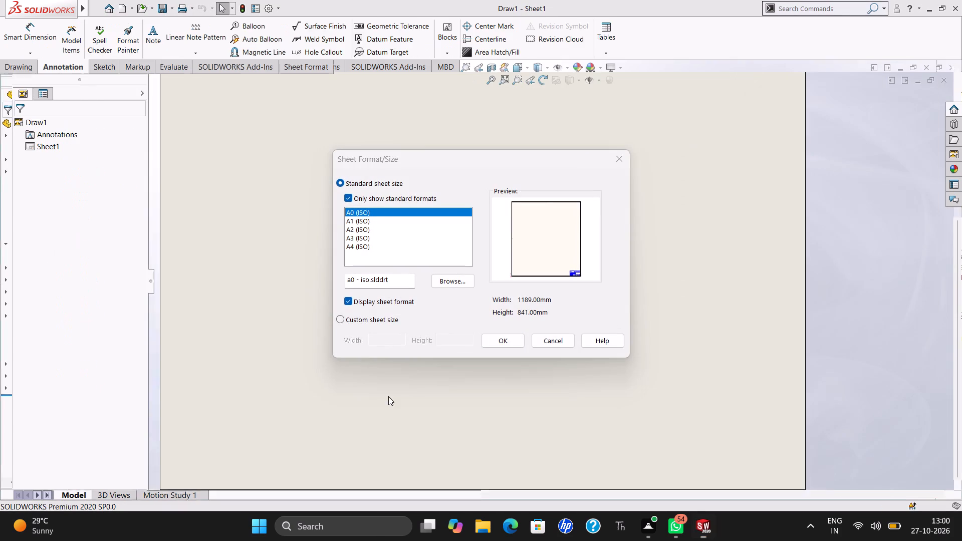
click(352, 240)
click(497, 342)
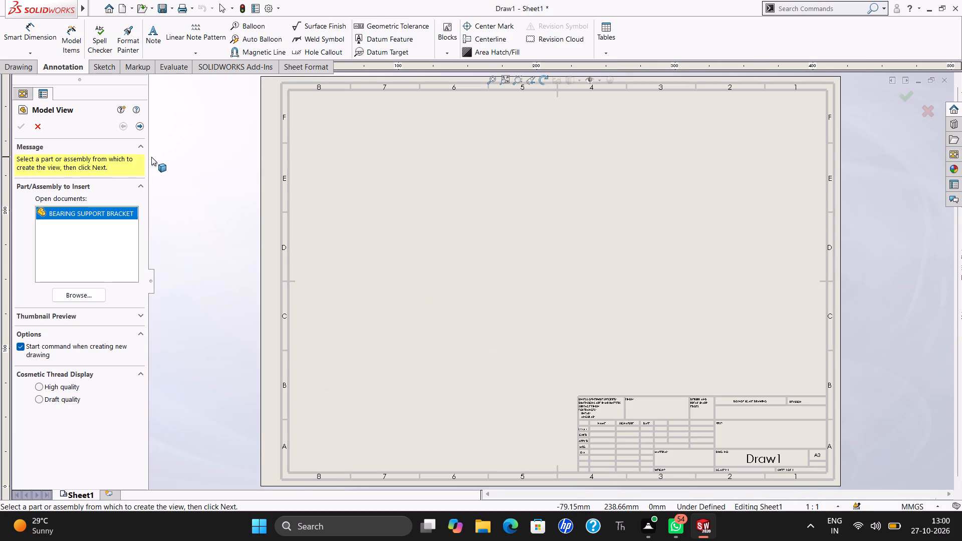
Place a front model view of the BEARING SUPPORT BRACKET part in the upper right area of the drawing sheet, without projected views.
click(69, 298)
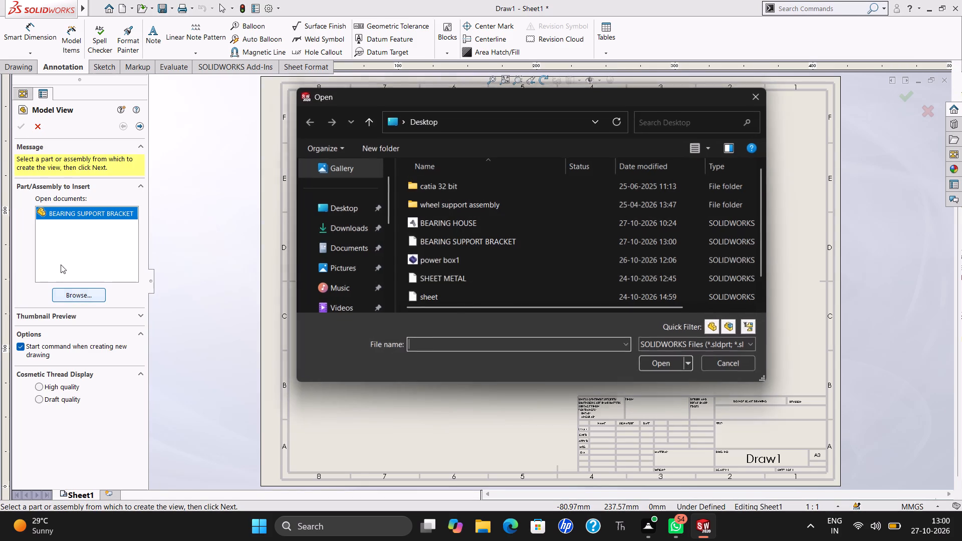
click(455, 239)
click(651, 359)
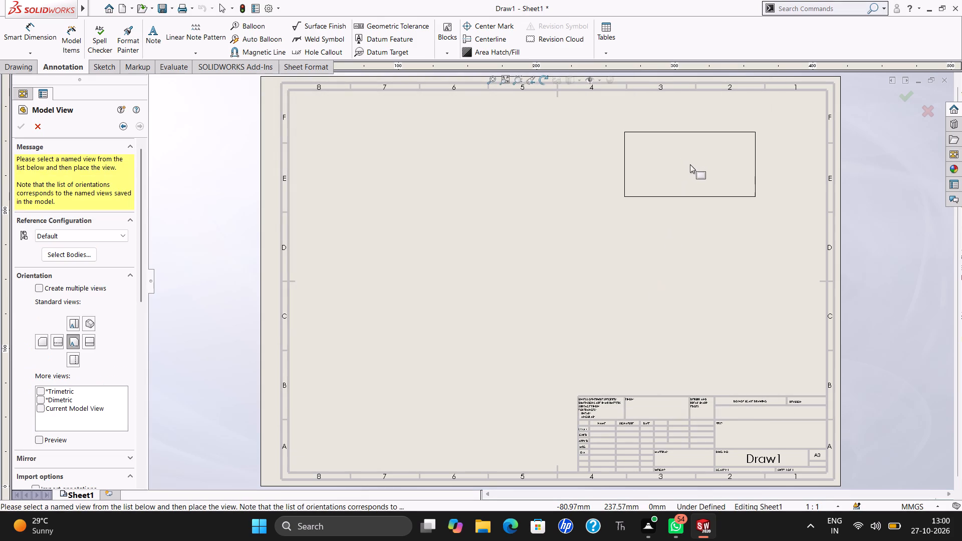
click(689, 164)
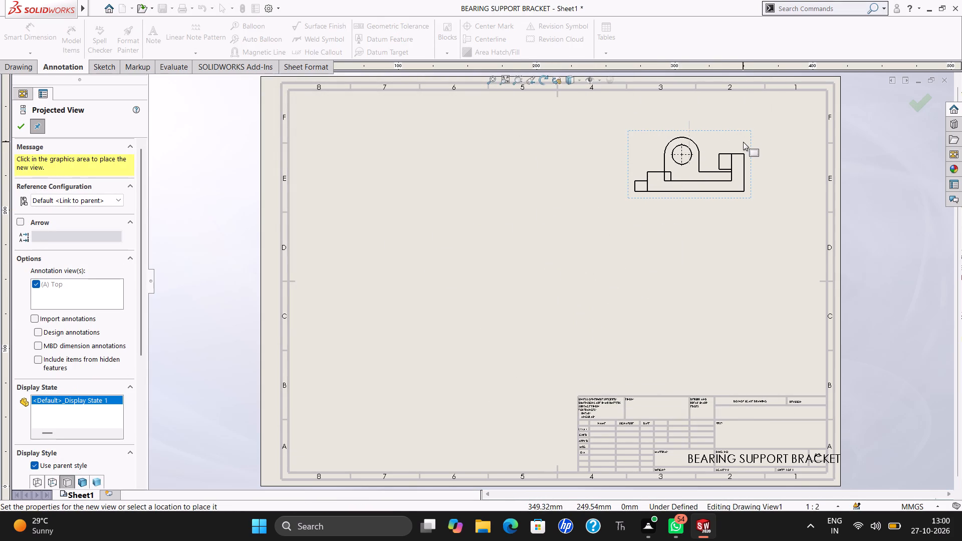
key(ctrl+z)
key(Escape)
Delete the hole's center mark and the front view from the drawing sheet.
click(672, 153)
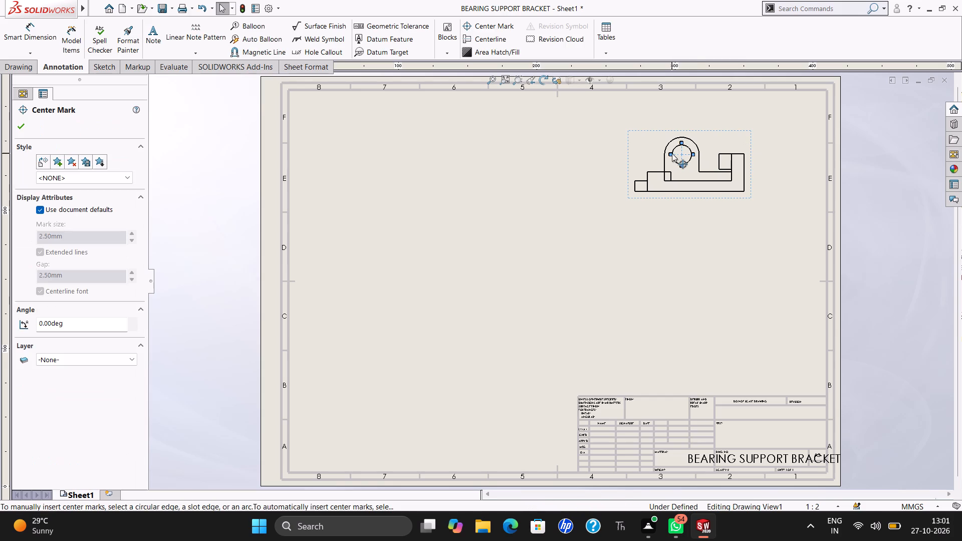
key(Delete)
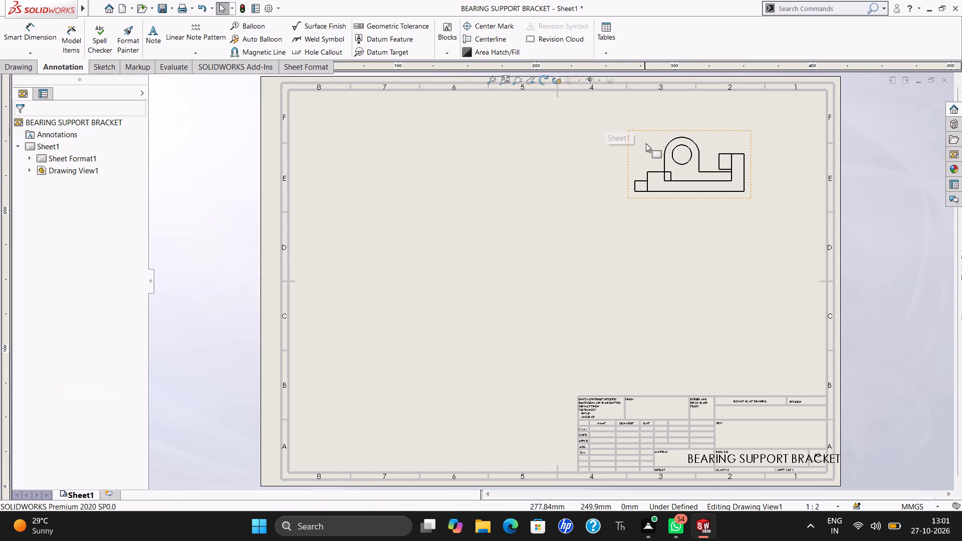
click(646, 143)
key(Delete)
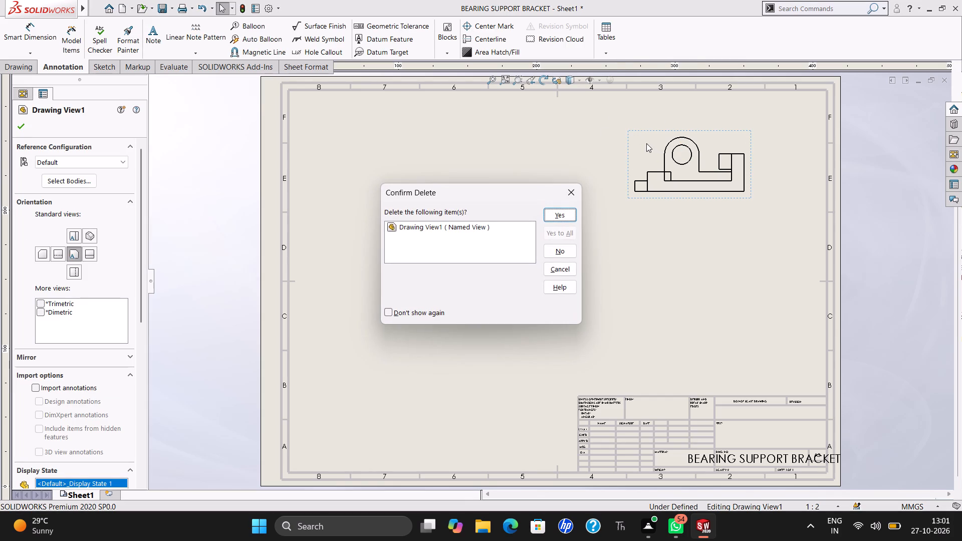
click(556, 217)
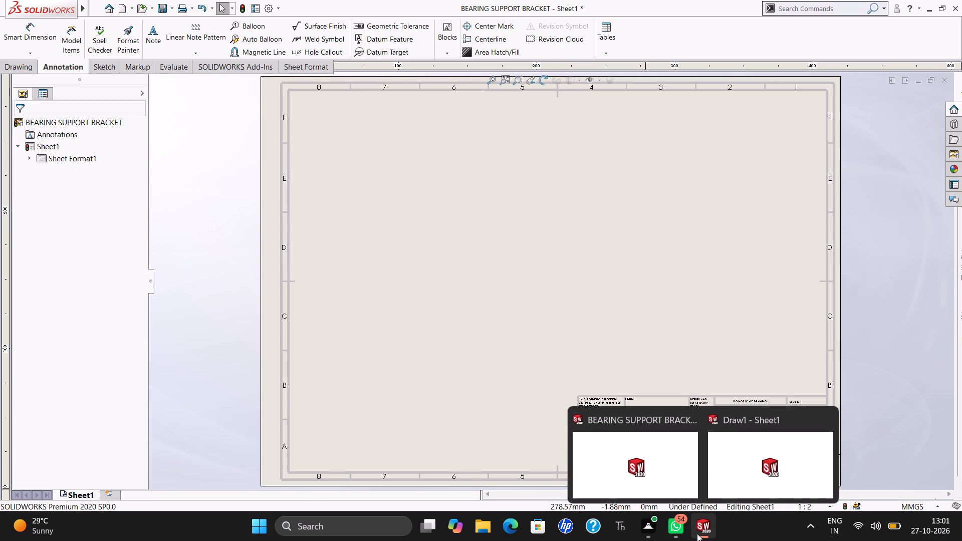
Return to the bracket part, rotate it slightly sideways to show more of the end with the holed rounded tab, and save it.
click(671, 478)
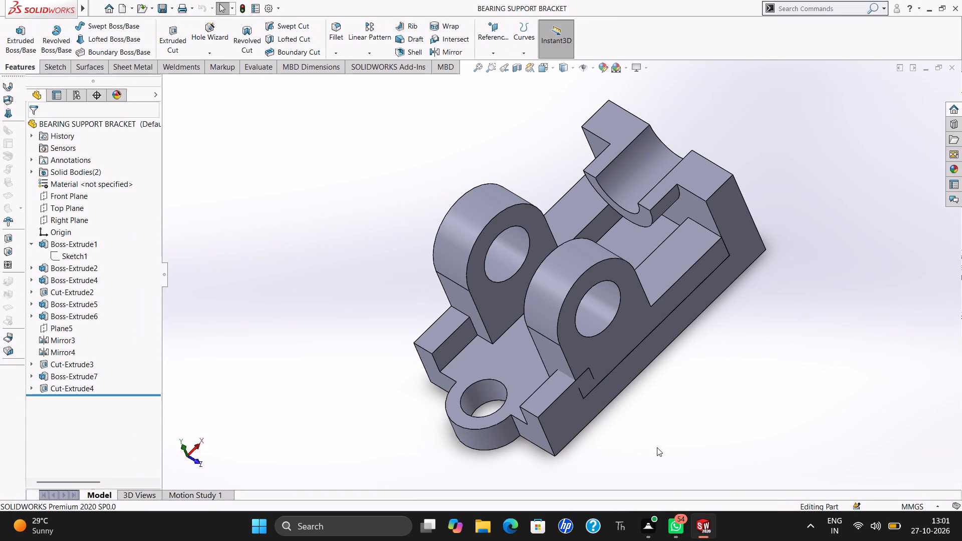
key(Left)
key(Right)
key(Right)
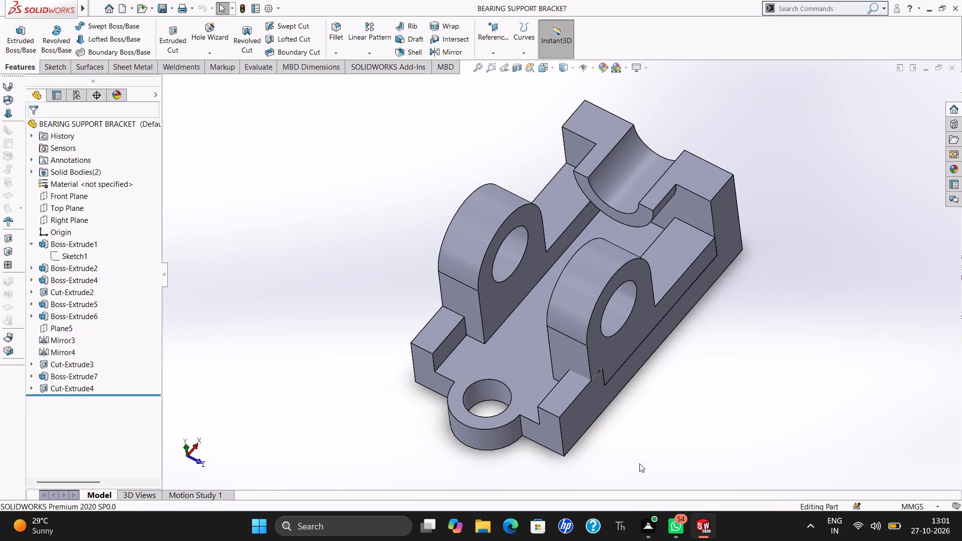
key(ctrl+s)
key(ctrl+s)
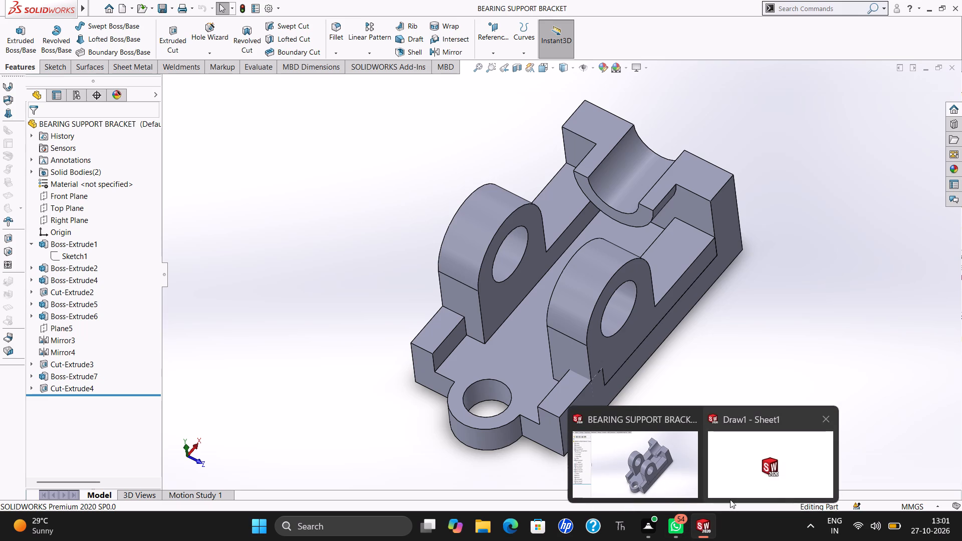
Switch from the bracket part back to its A3 drawing sheet.
click(742, 479)
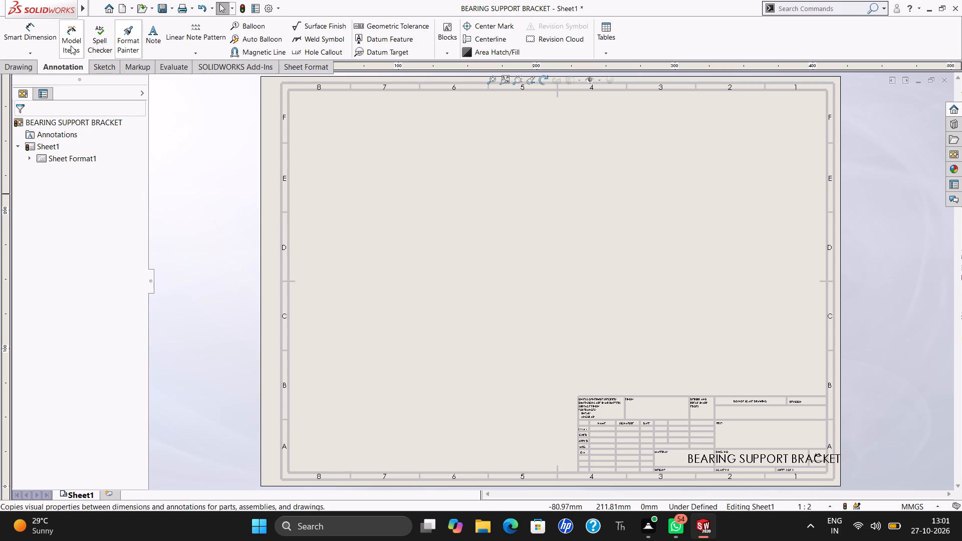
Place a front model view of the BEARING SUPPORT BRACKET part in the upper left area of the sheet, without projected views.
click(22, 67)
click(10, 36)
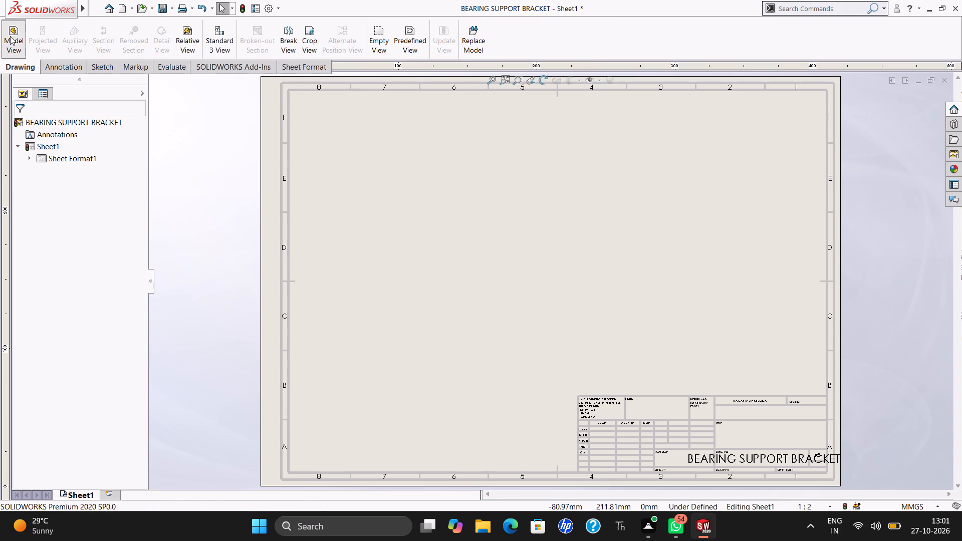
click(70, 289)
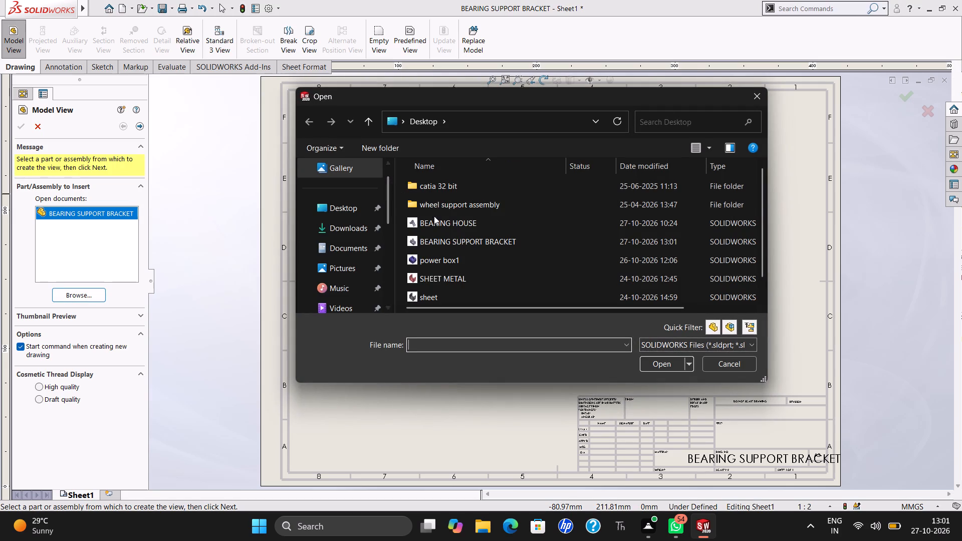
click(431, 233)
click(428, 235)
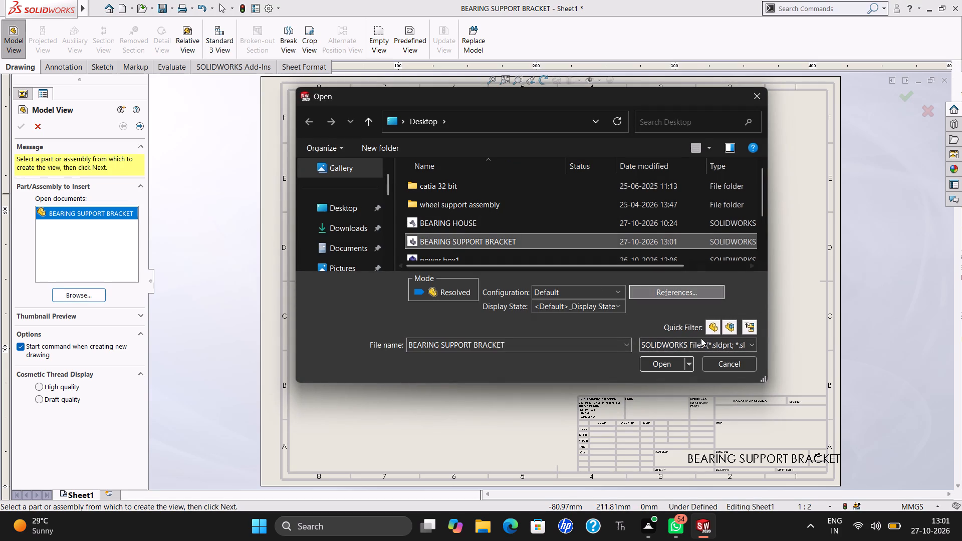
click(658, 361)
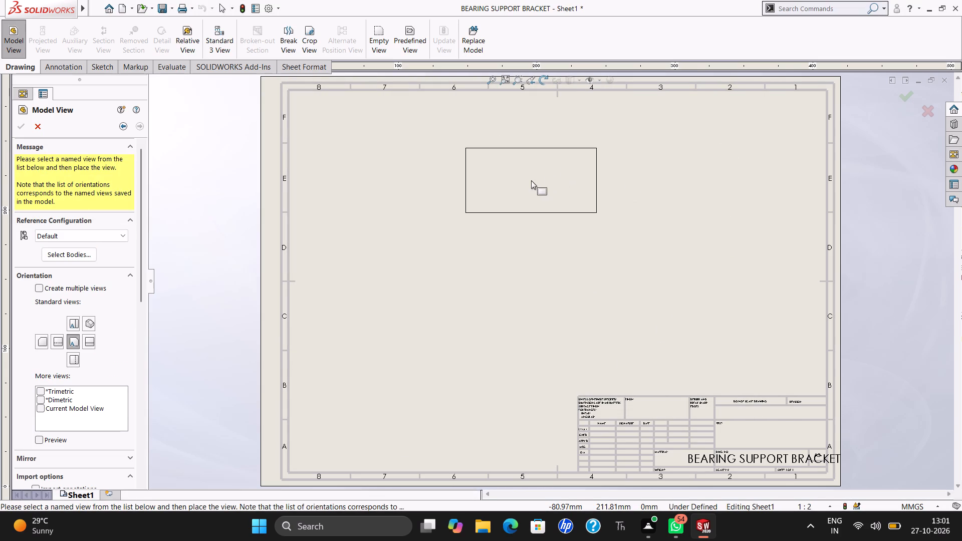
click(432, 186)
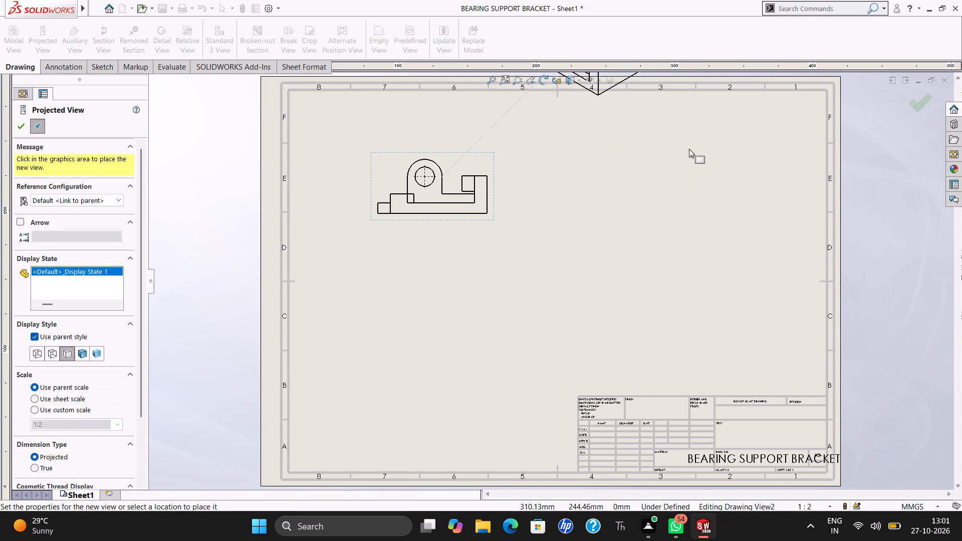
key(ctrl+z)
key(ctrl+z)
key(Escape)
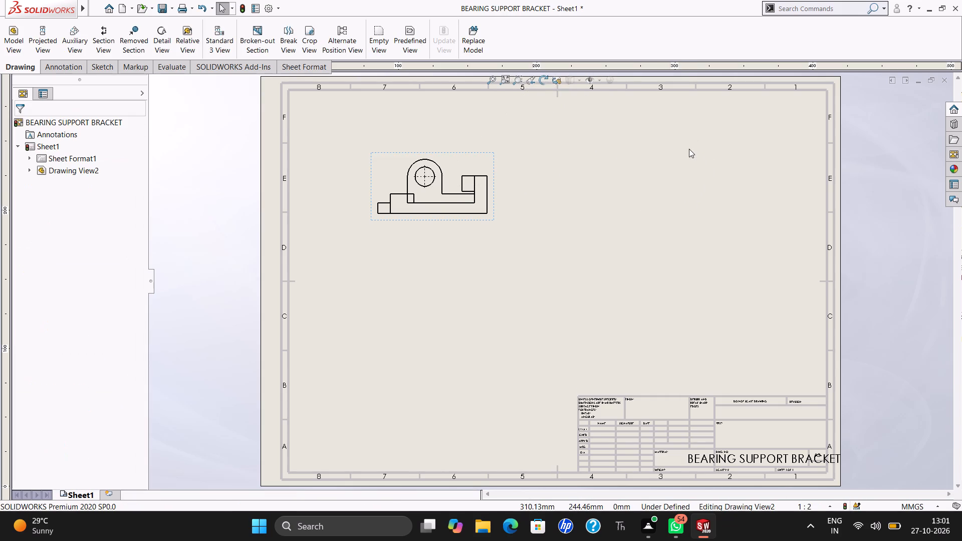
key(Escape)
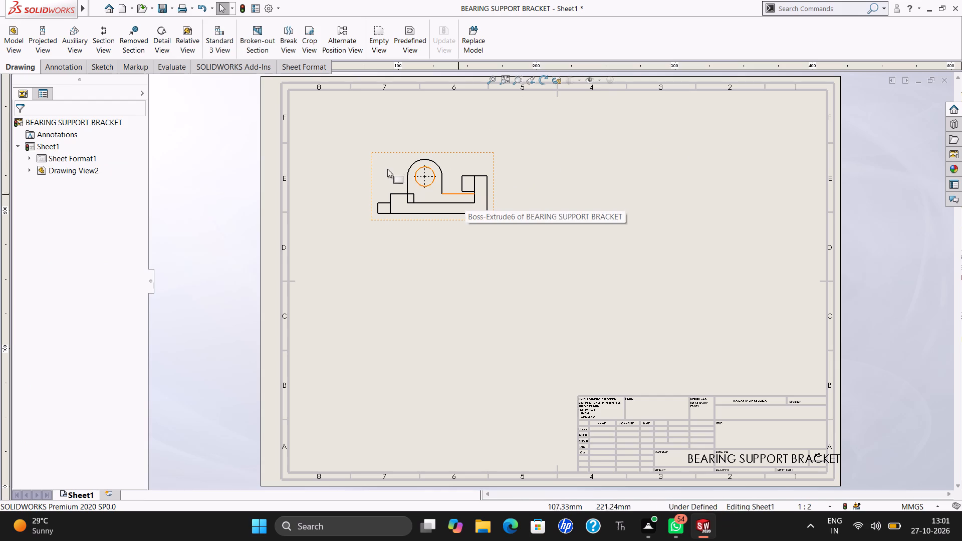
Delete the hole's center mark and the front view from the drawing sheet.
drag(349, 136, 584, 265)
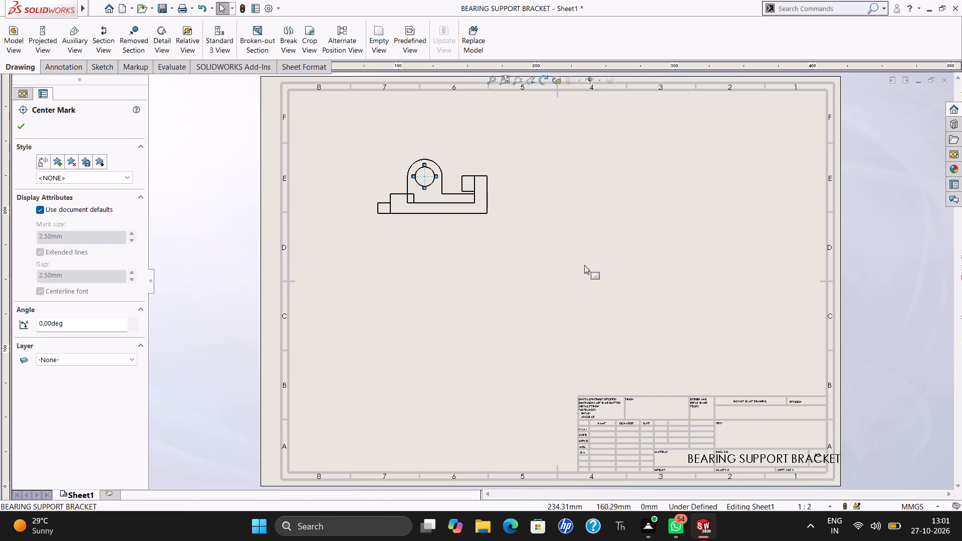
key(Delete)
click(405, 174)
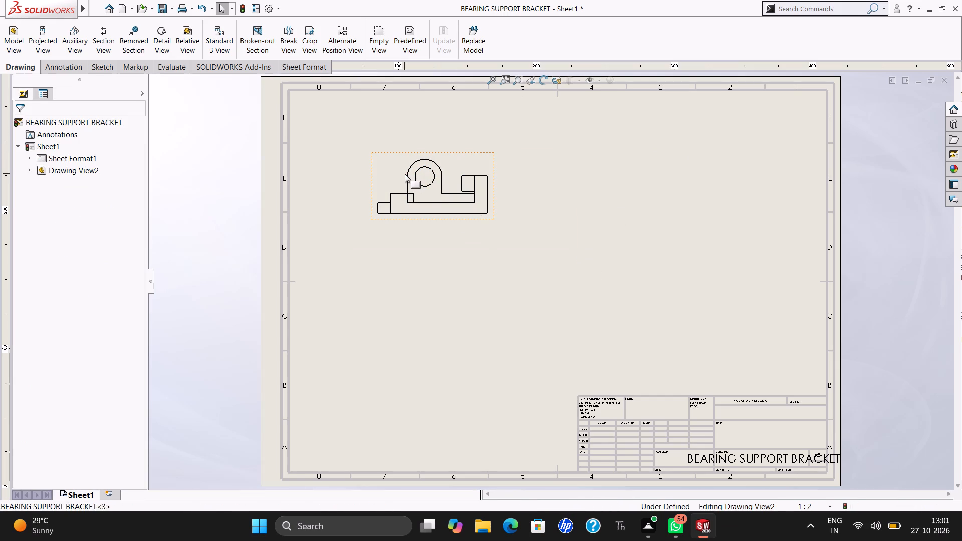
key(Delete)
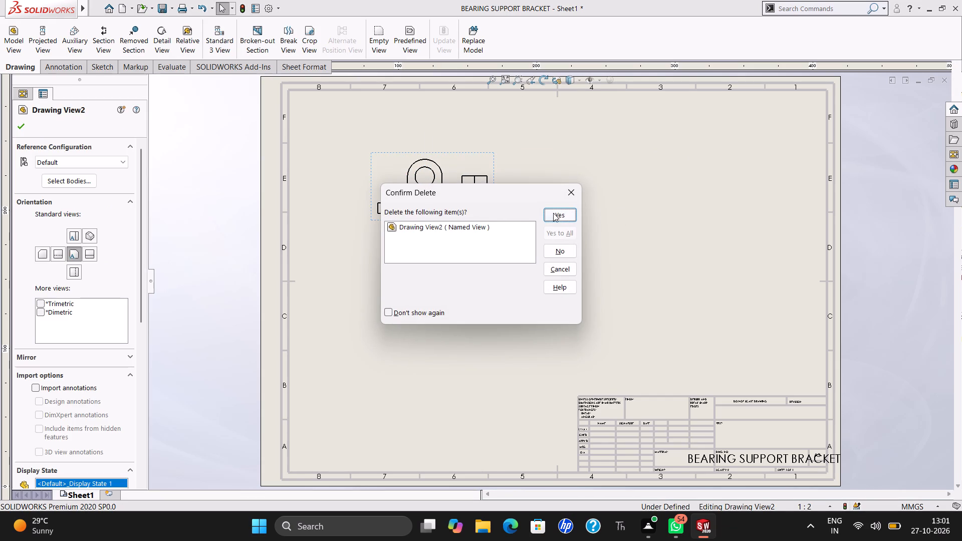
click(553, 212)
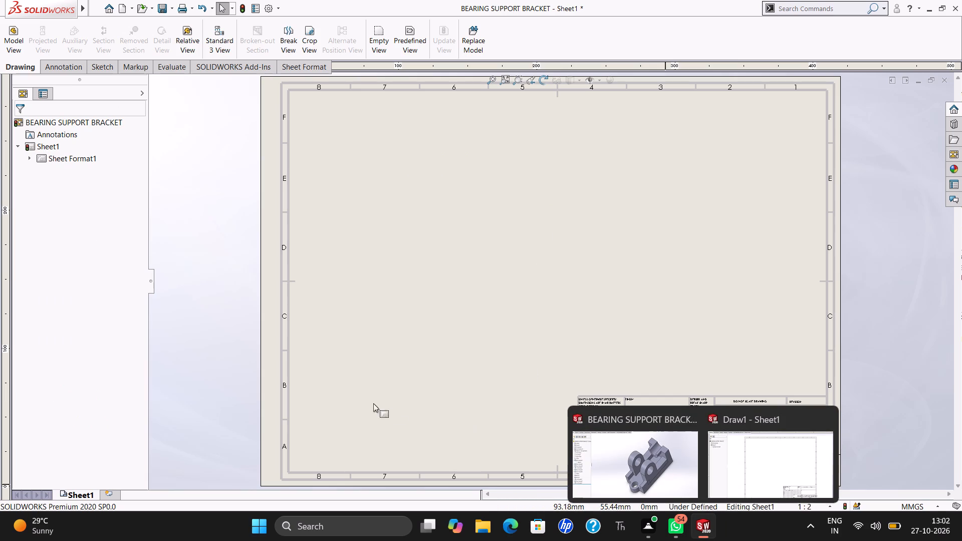
Insert a front model view of the BEARING SUPPORT BRACKET part at mid-height in the left part of the sheet.
click(6, 46)
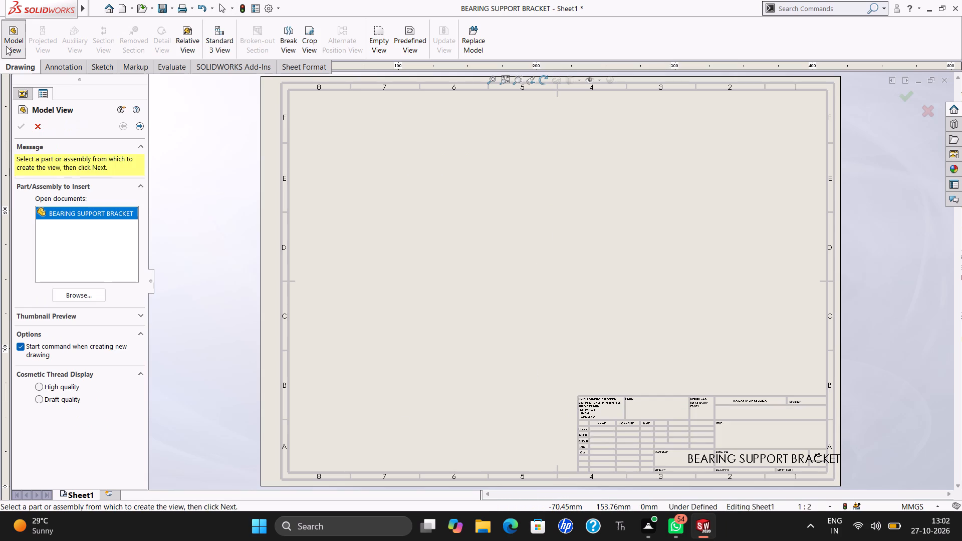
click(71, 296)
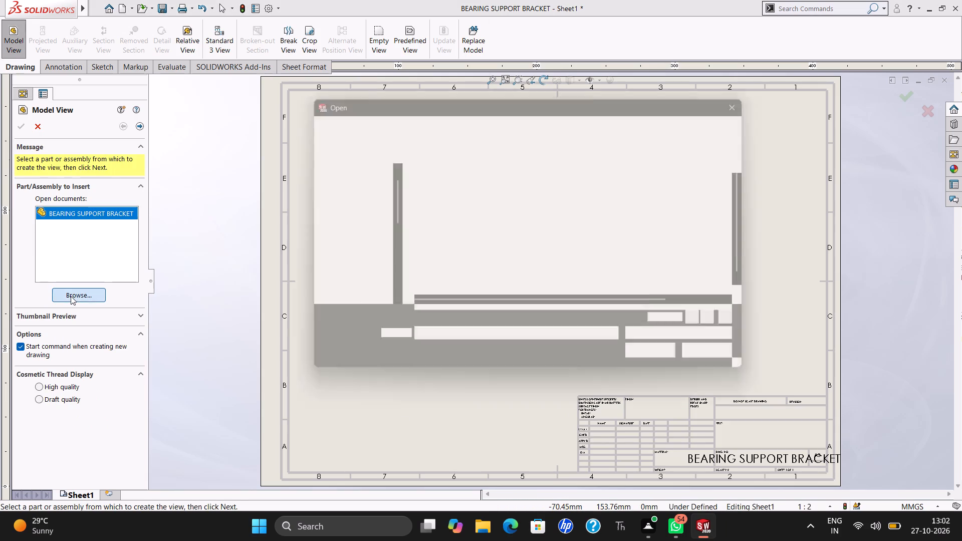
click(431, 241)
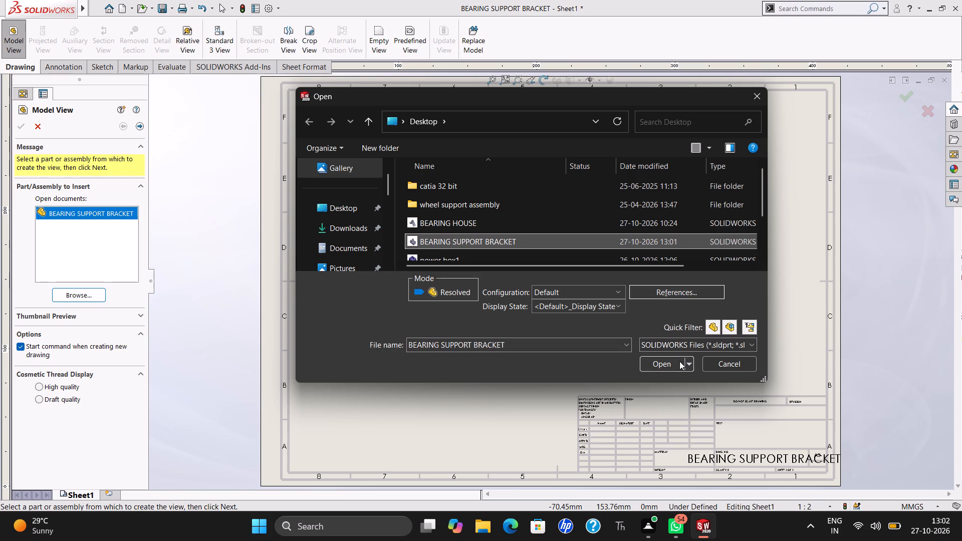
click(674, 363)
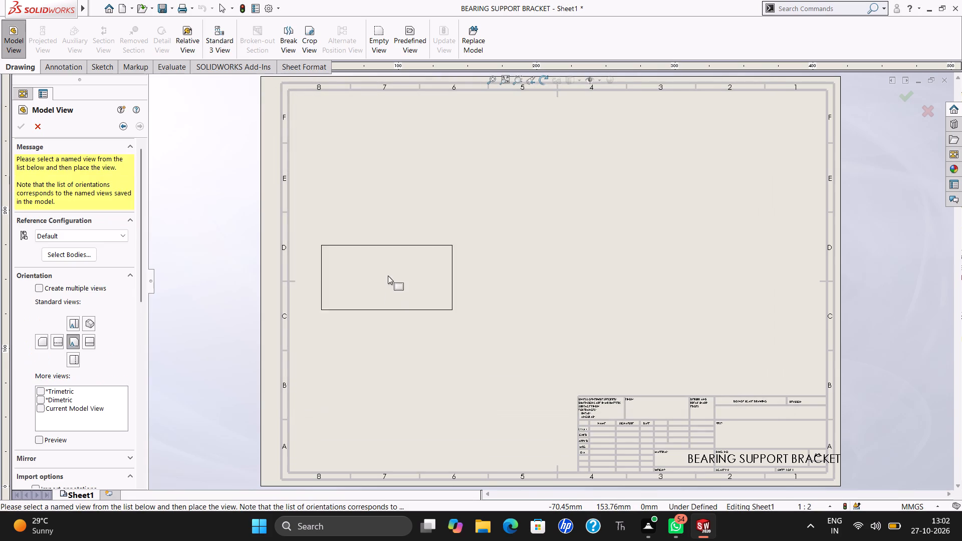
click(400, 268)
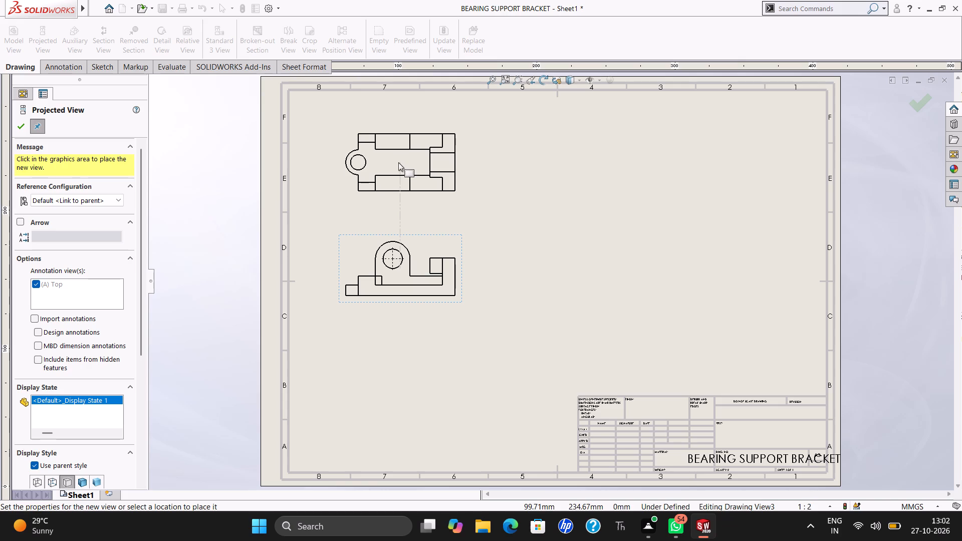
Project five views from the front view: top above, bottom below, side view beside it, and upper and lower isometric views.
click(398, 162)
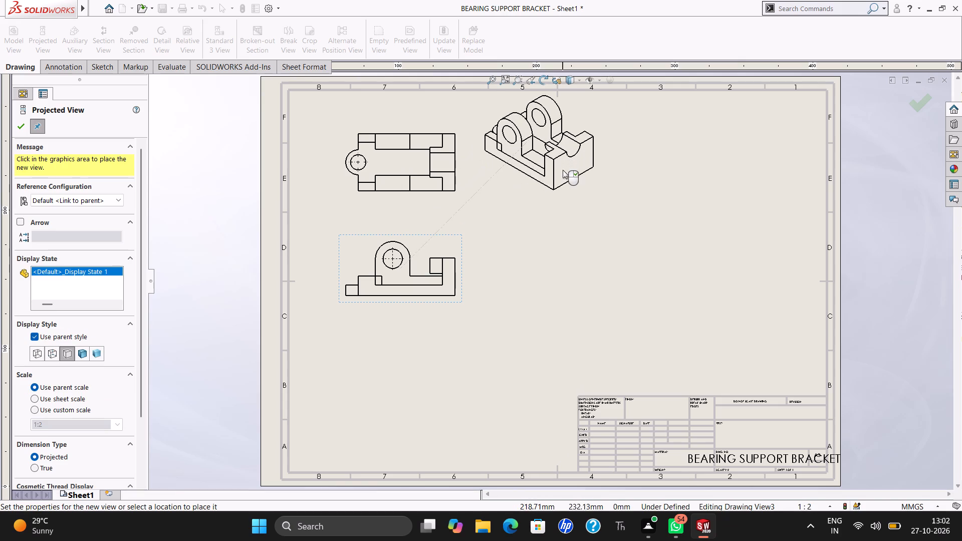
click(580, 194)
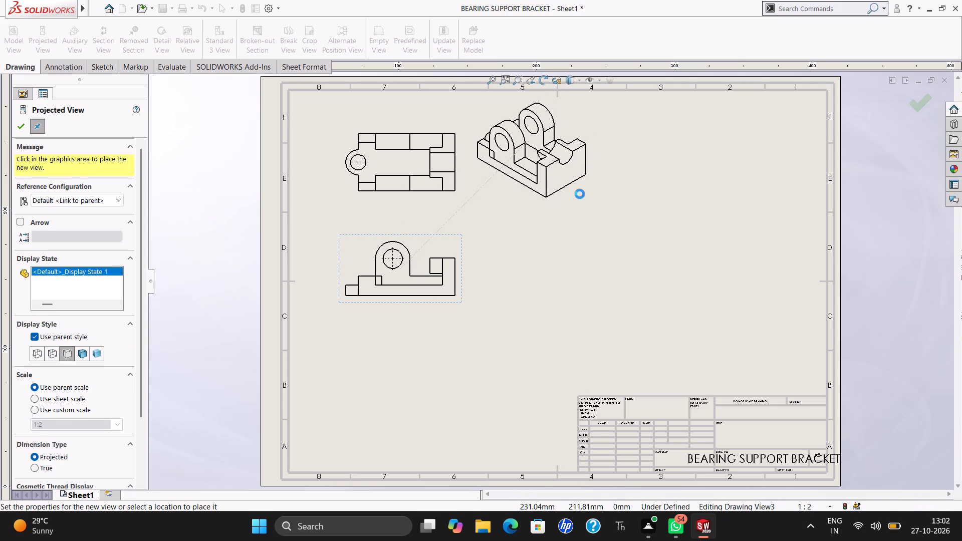
drag(588, 278, 514, 350)
click(514, 350)
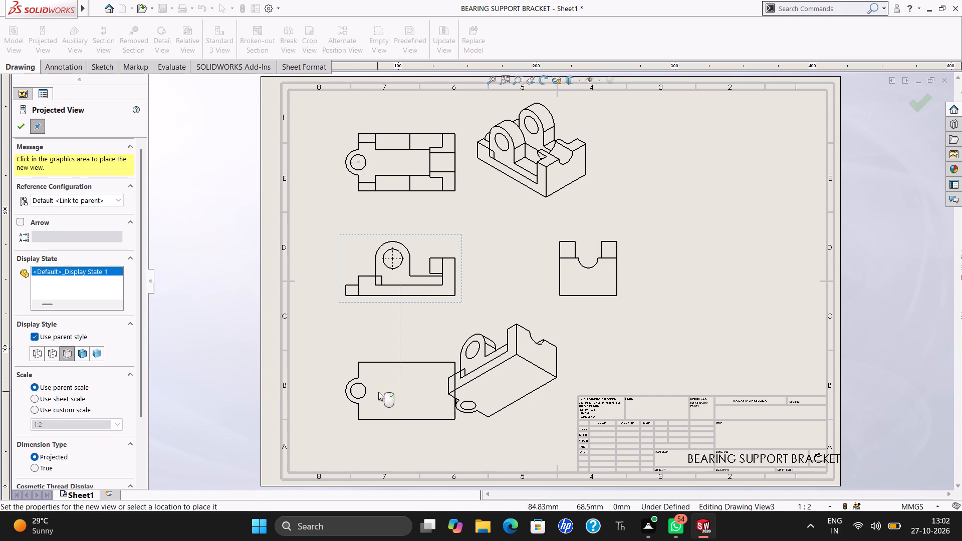
click(376, 384)
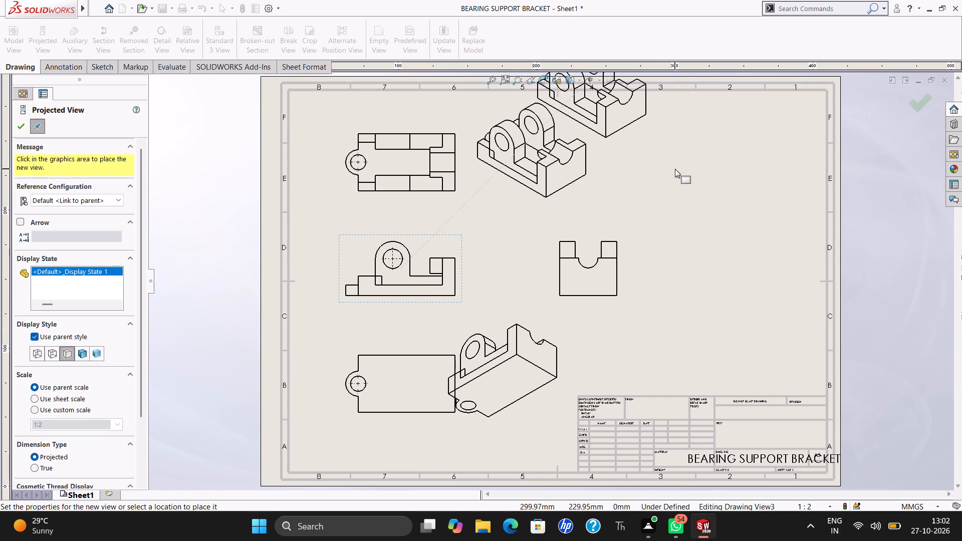
key(Escape)
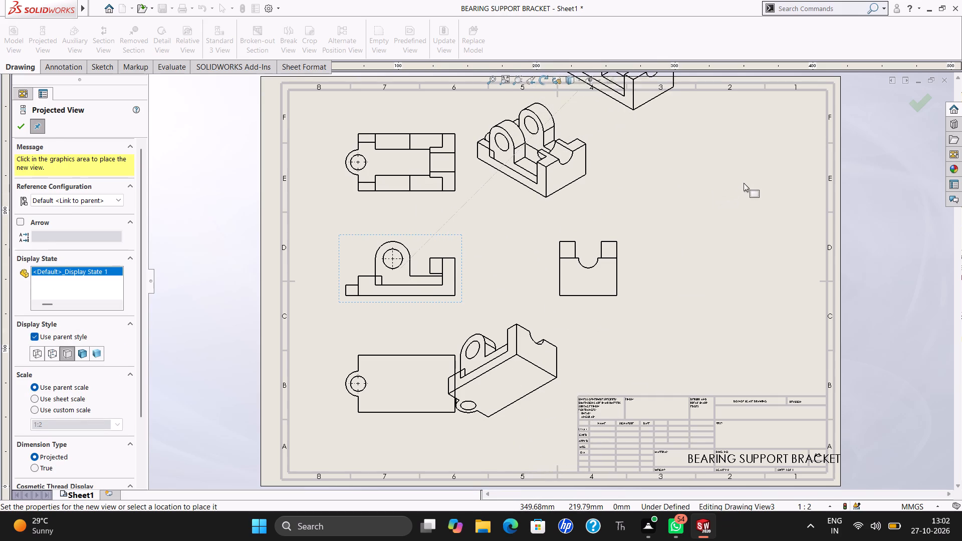
Spread out the projected views: both isometric views toward the sheet's right edge, the side view slightly closer to the front view.
click(575, 197)
key(Escape)
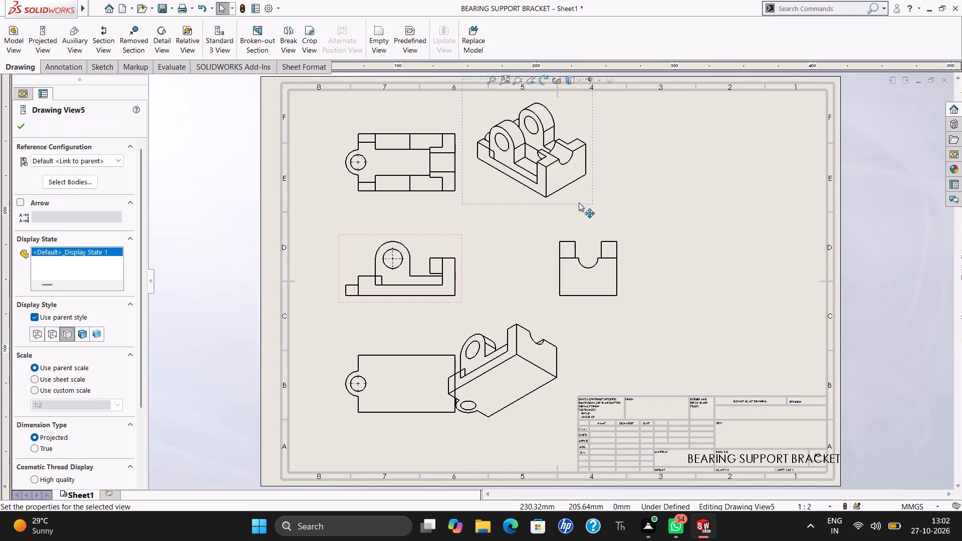
drag(581, 202, 742, 220)
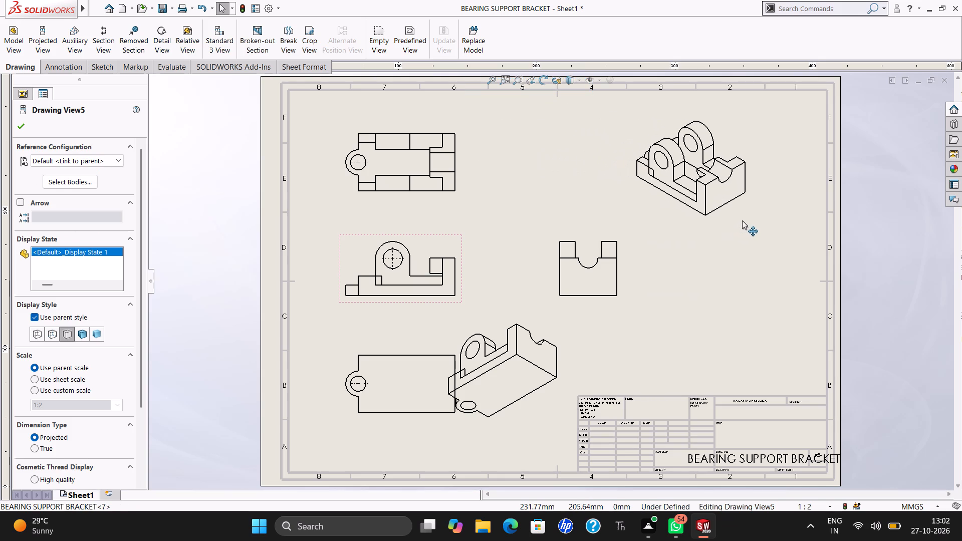
drag(742, 220, 746, 220)
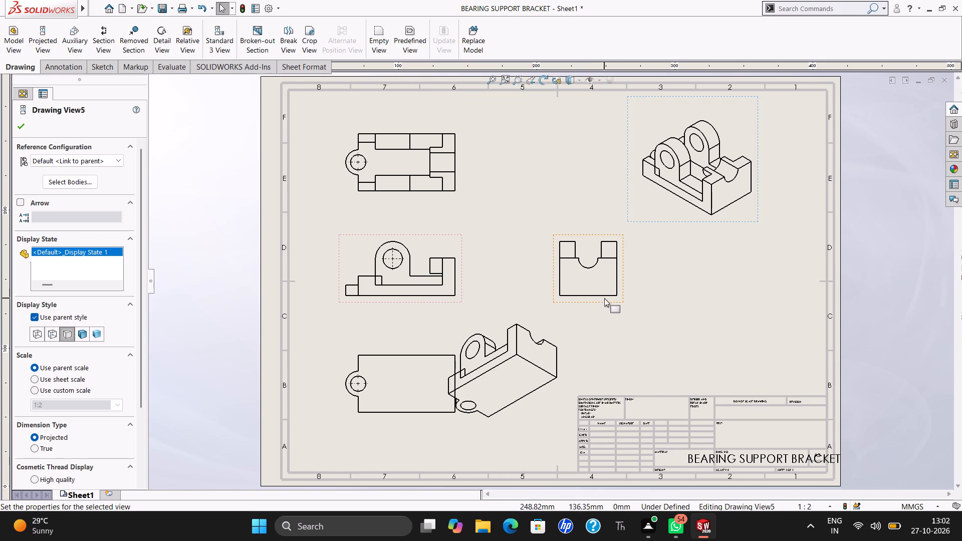
drag(616, 302, 630, 311)
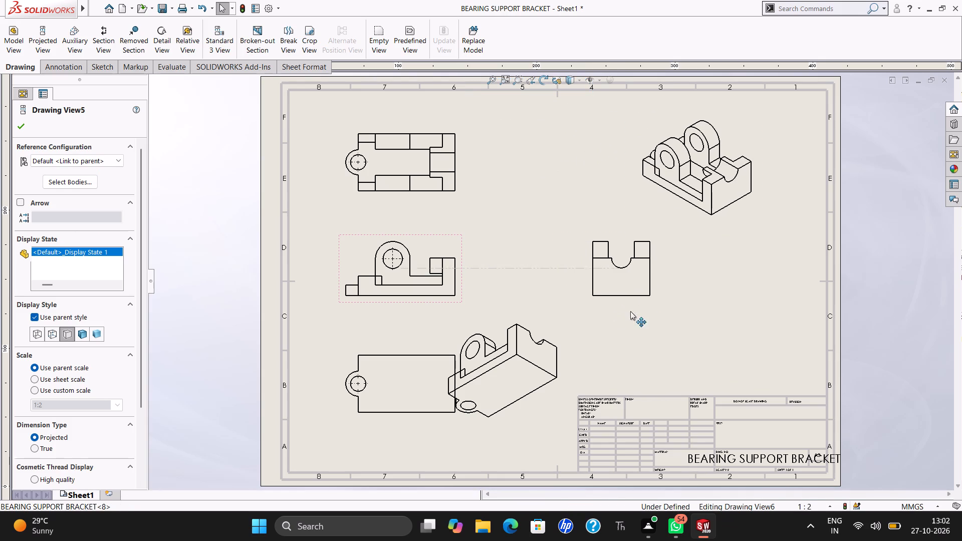
drag(630, 311, 607, 315)
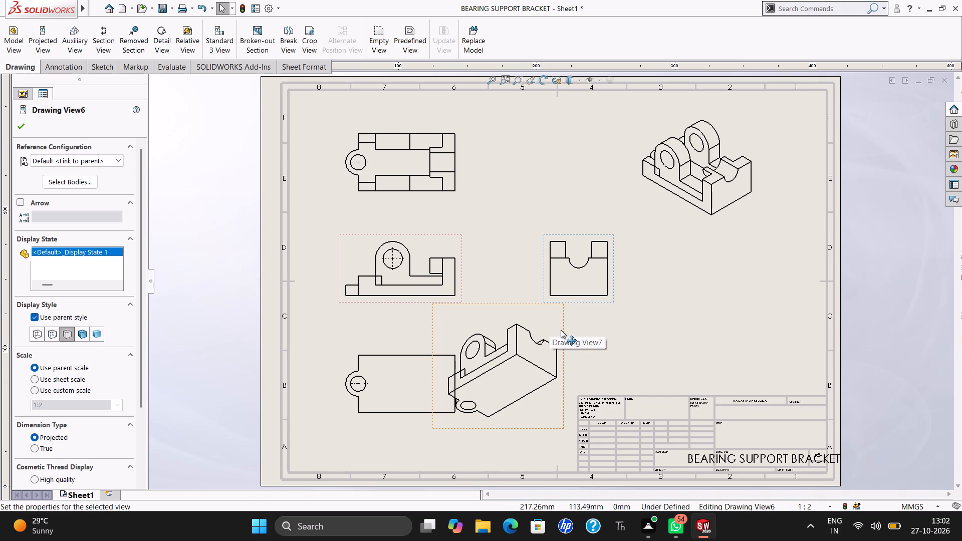
drag(561, 330, 737, 281)
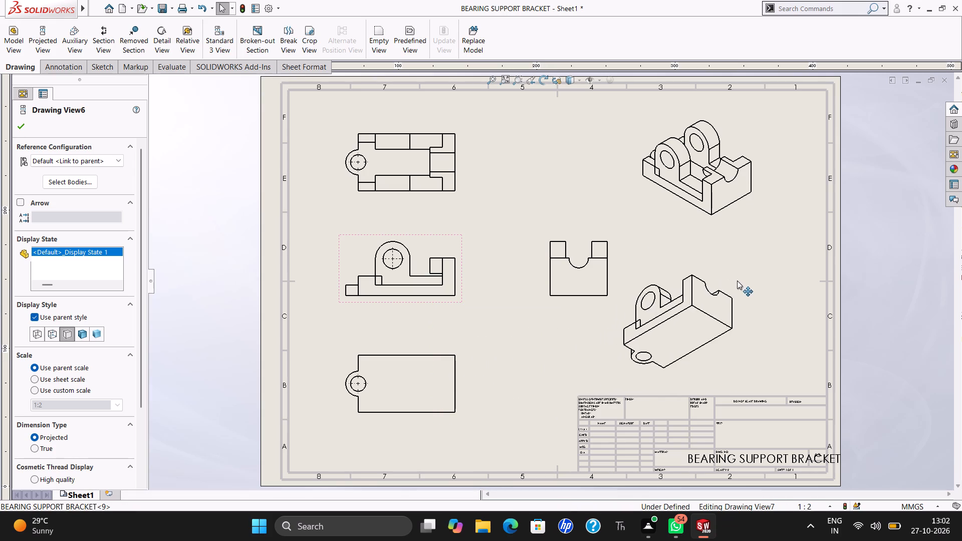
drag(737, 281, 805, 280)
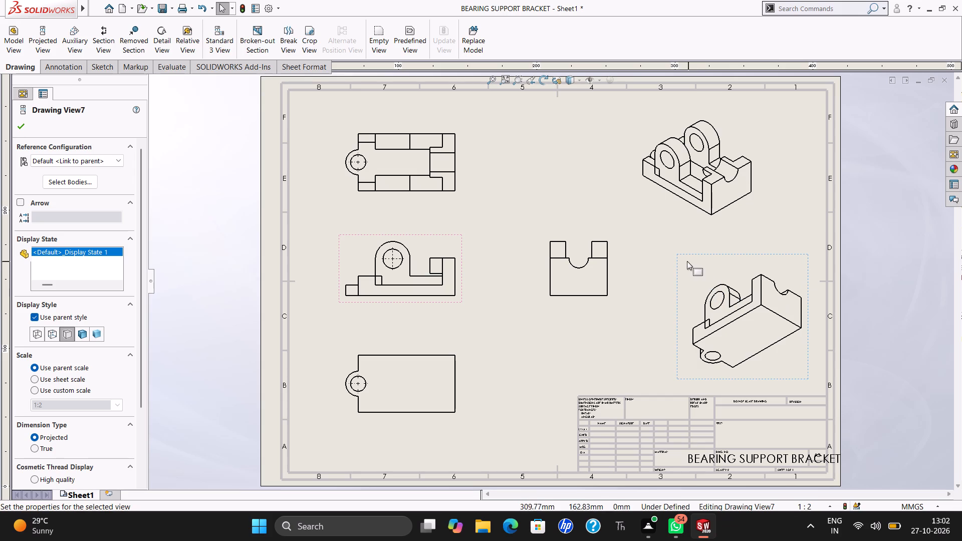
drag(679, 260, 667, 262)
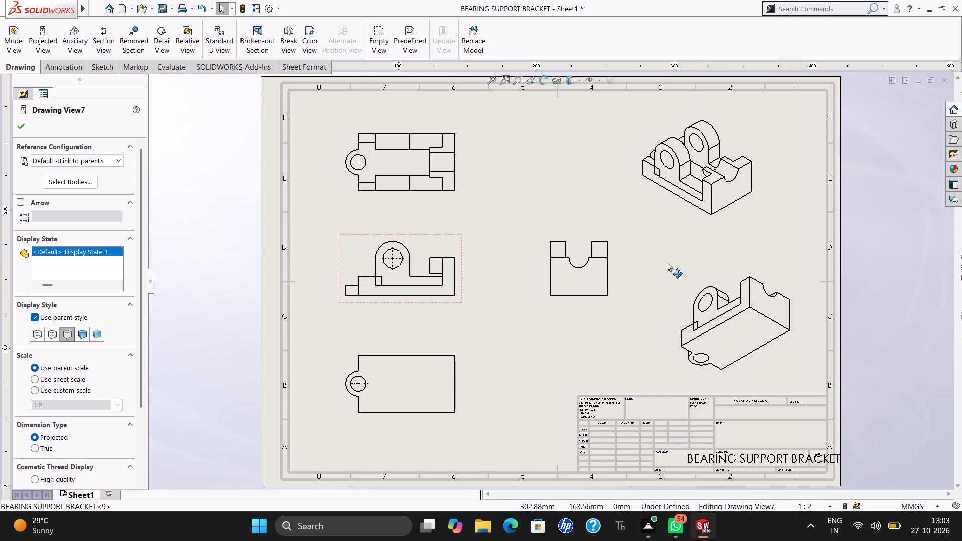
drag(667, 262, 657, 261)
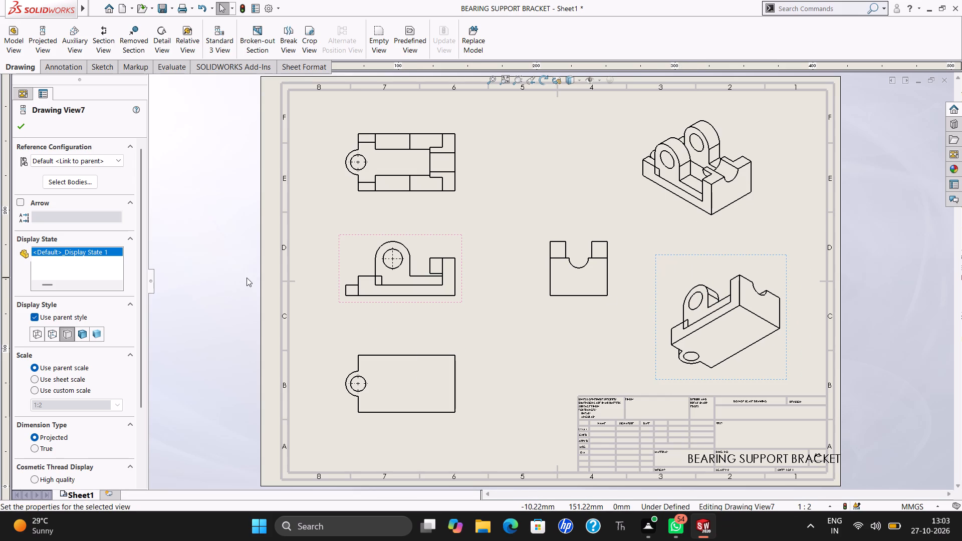
Set the upper isometric view's display style to Shaded With Edges.
click(628, 190)
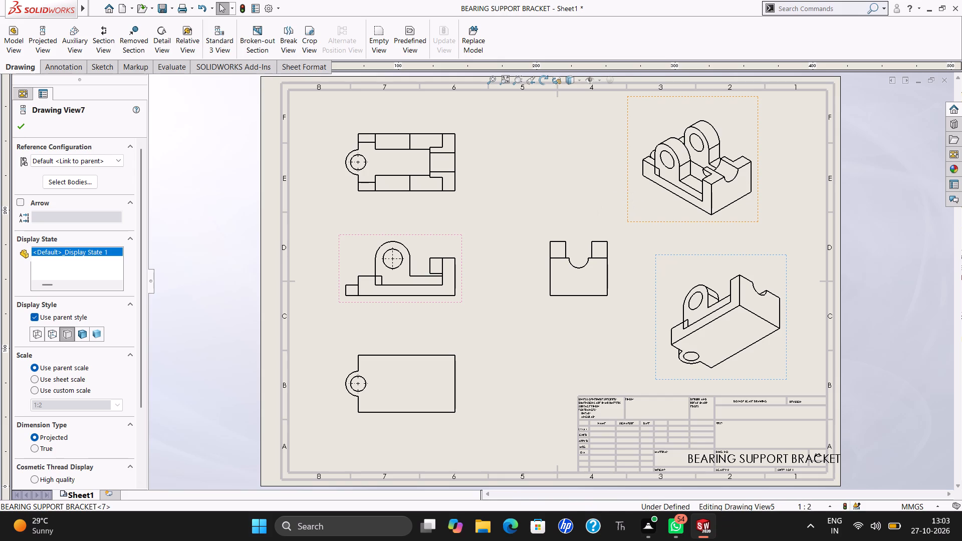
click(83, 335)
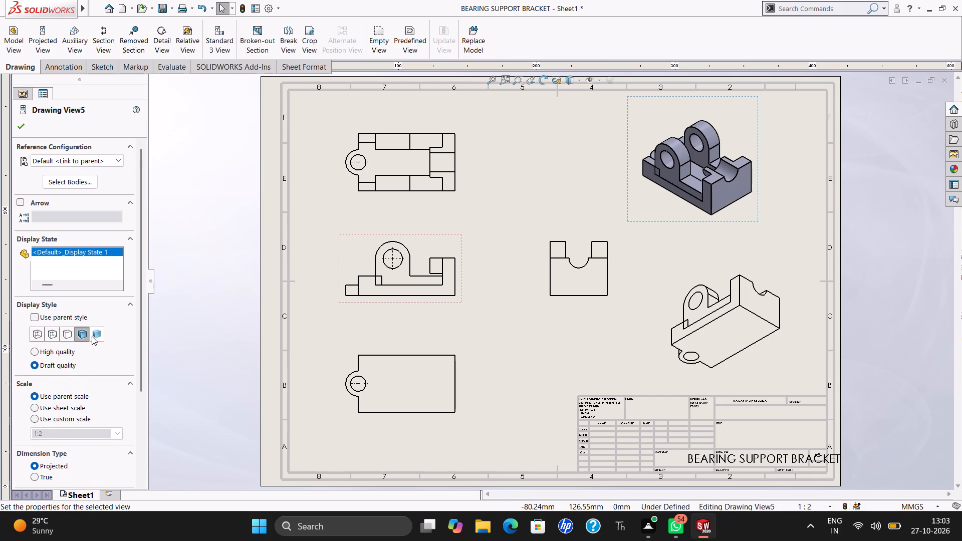
click(92, 336)
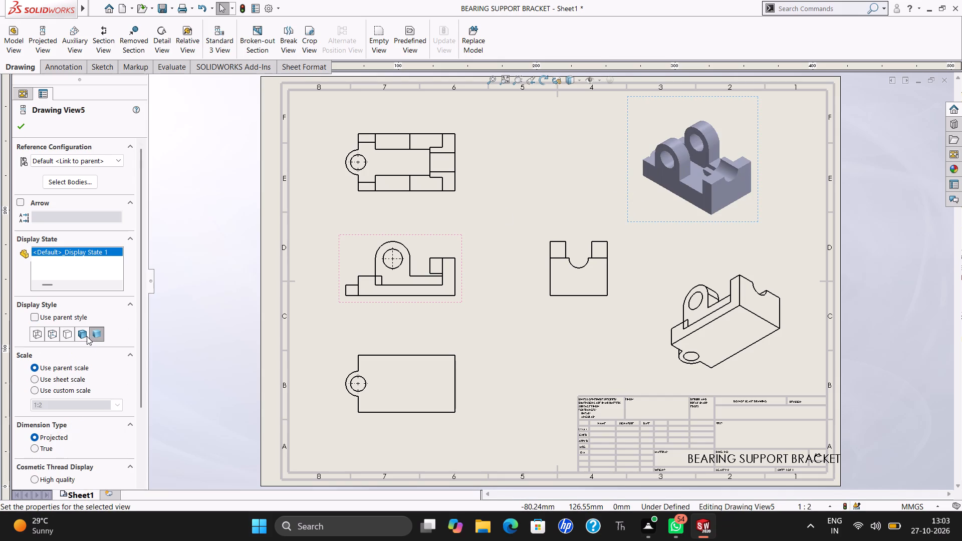
click(86, 336)
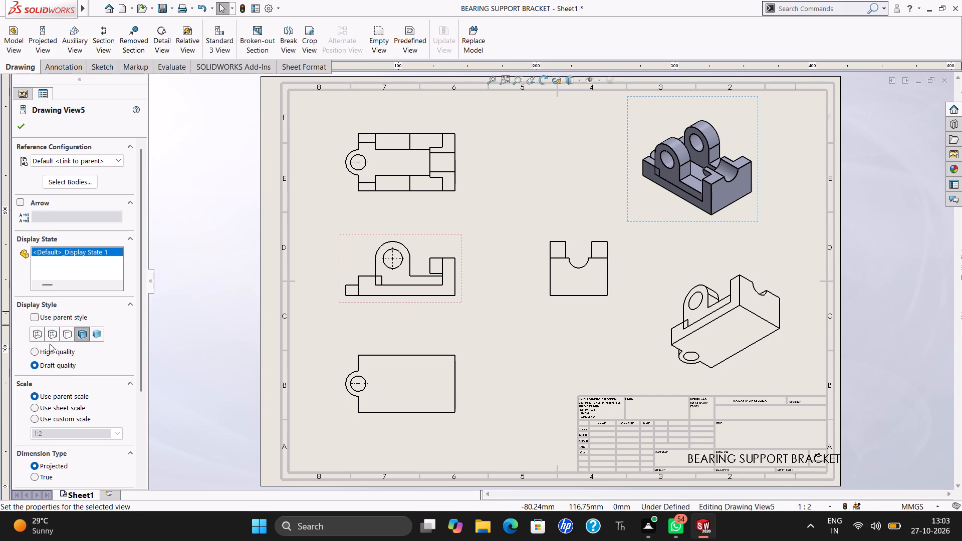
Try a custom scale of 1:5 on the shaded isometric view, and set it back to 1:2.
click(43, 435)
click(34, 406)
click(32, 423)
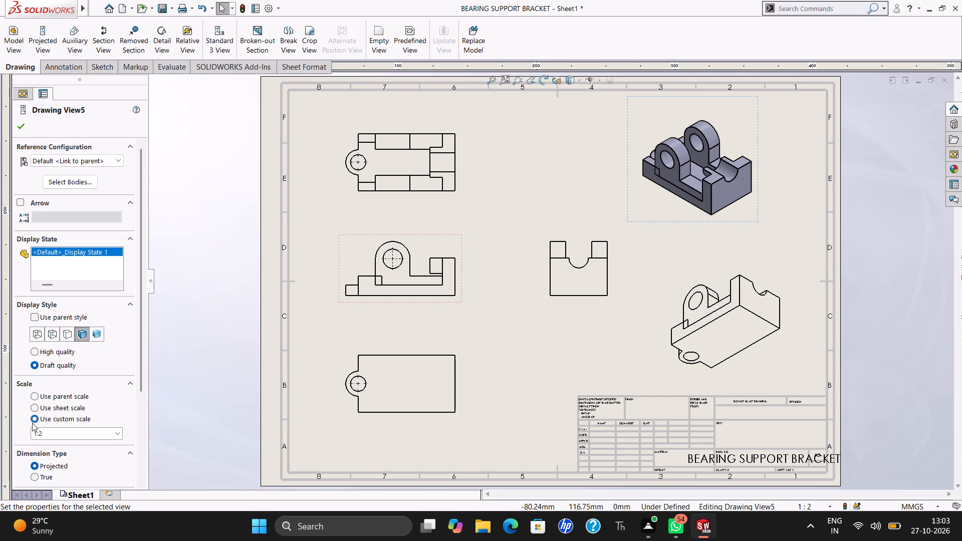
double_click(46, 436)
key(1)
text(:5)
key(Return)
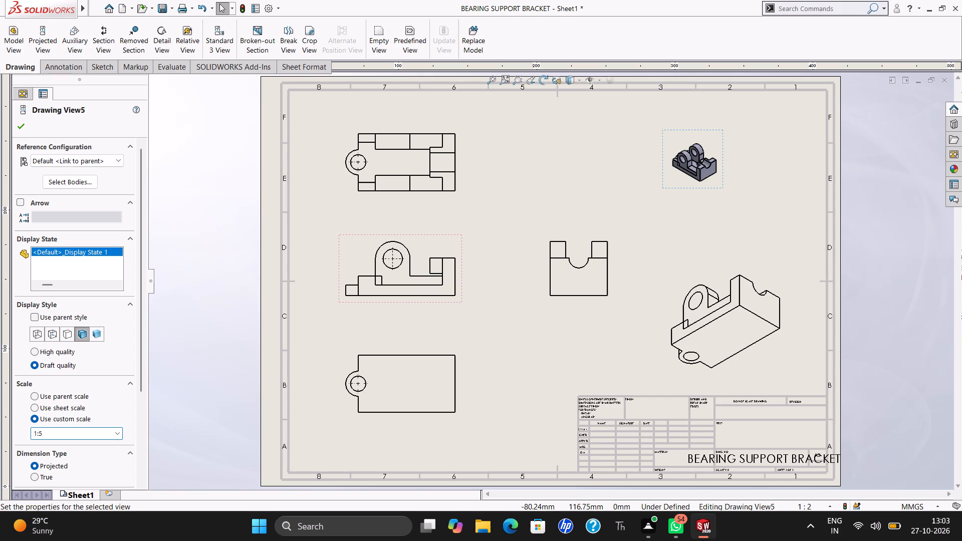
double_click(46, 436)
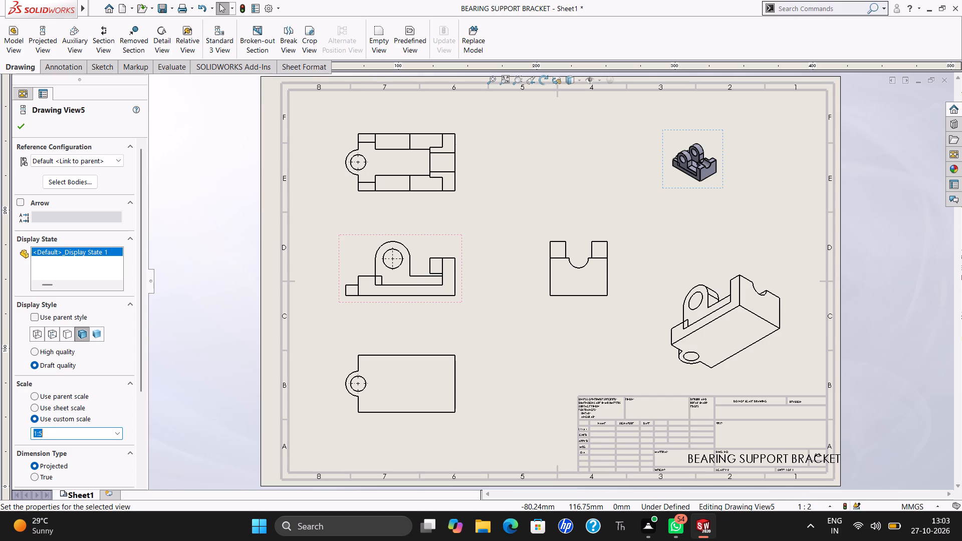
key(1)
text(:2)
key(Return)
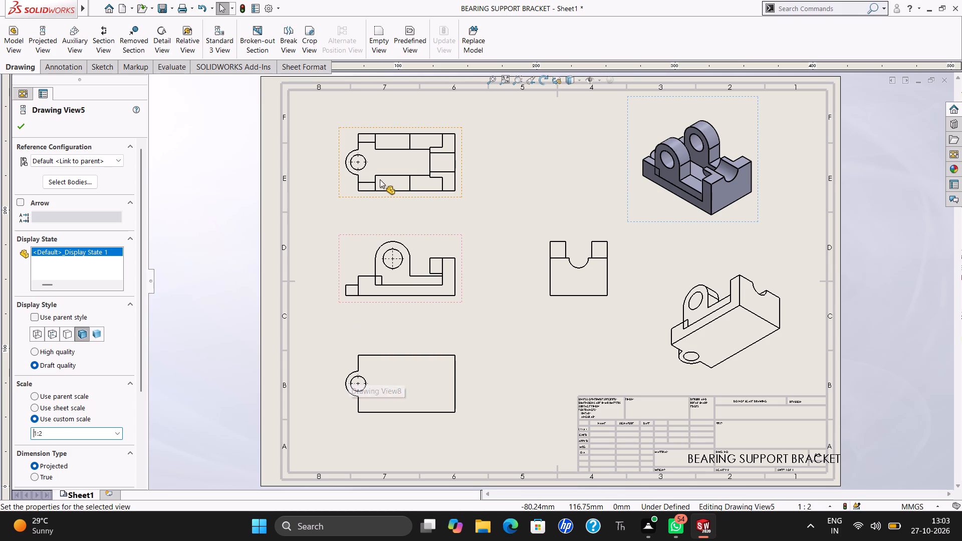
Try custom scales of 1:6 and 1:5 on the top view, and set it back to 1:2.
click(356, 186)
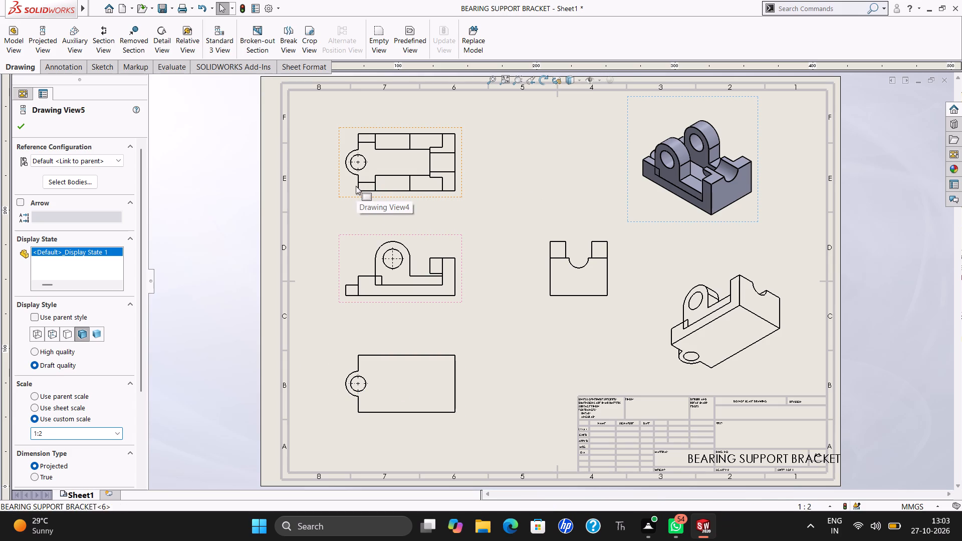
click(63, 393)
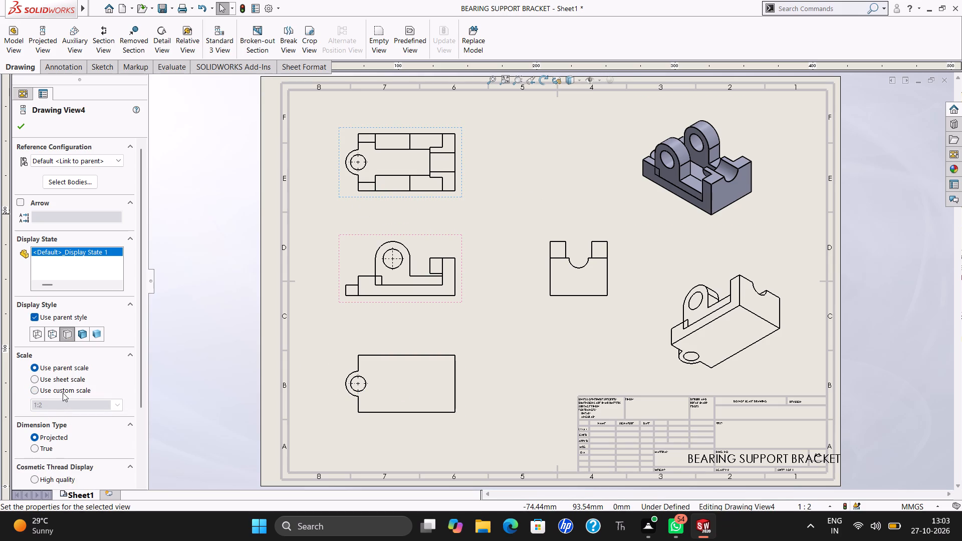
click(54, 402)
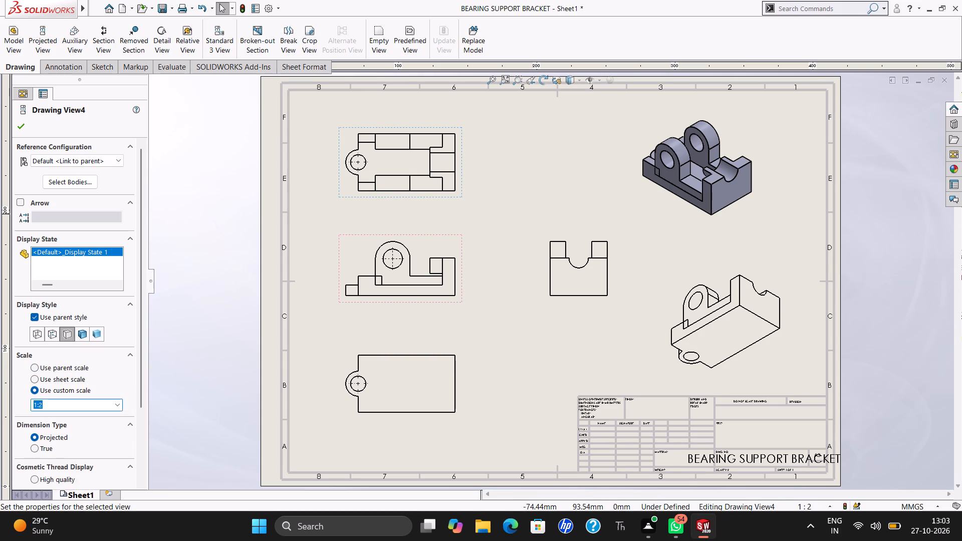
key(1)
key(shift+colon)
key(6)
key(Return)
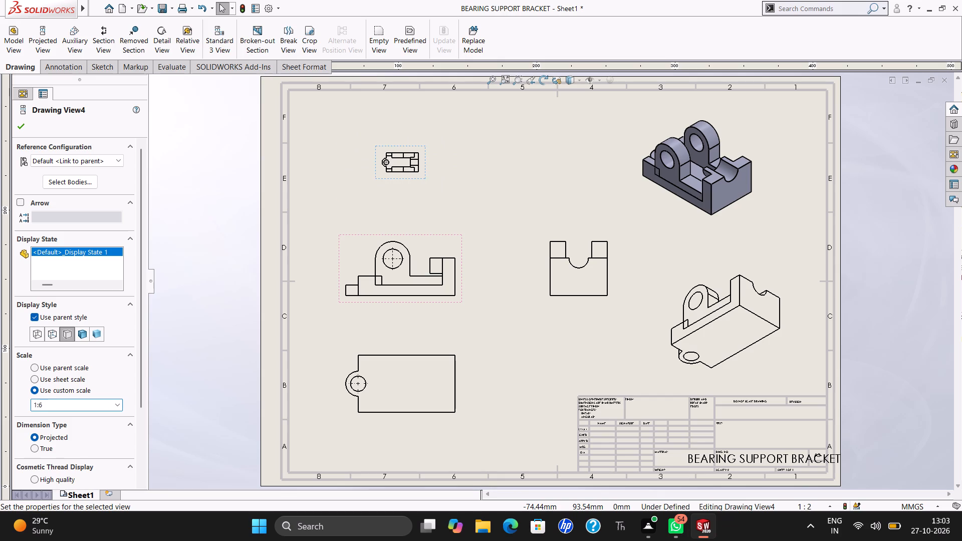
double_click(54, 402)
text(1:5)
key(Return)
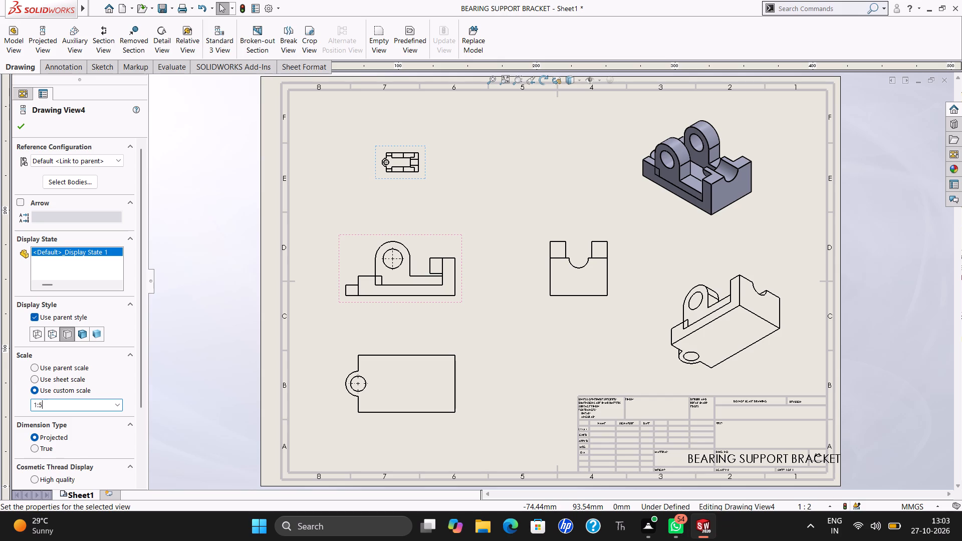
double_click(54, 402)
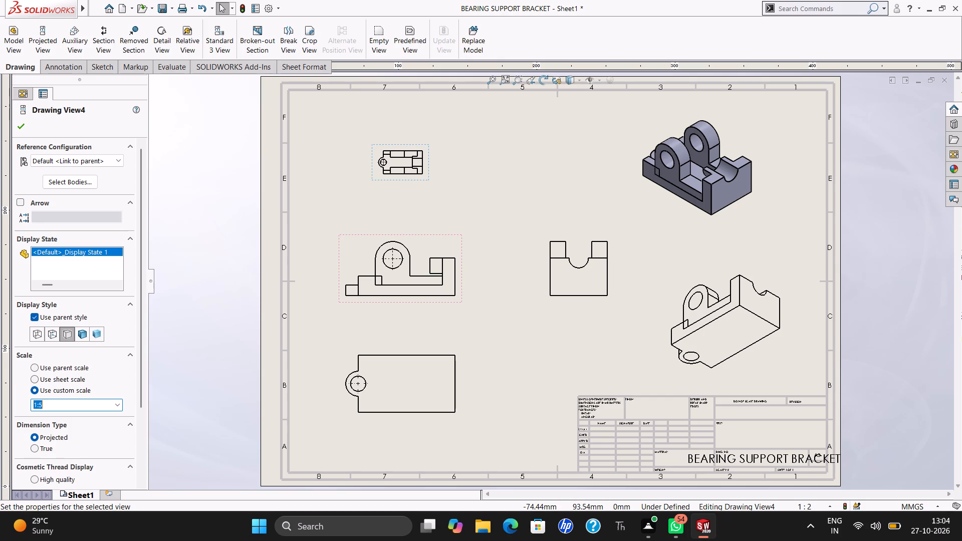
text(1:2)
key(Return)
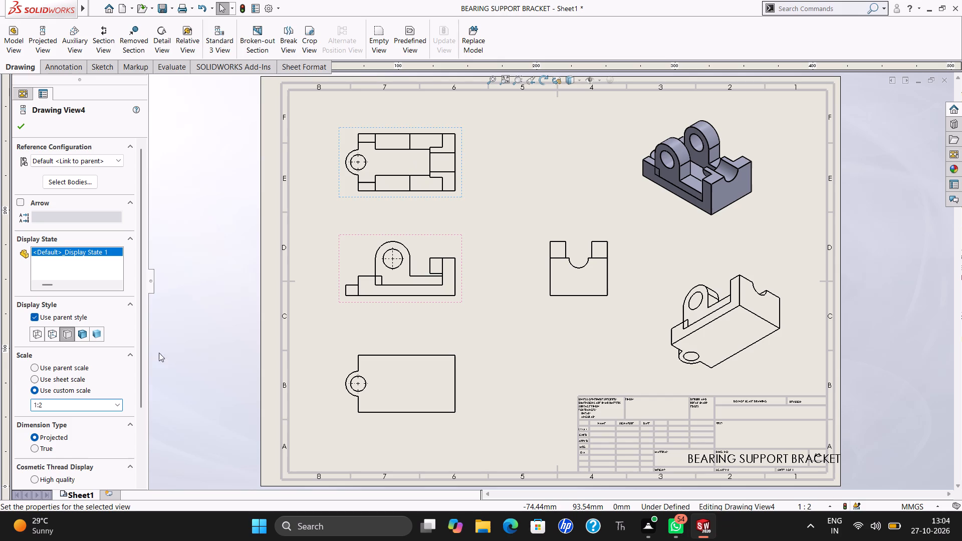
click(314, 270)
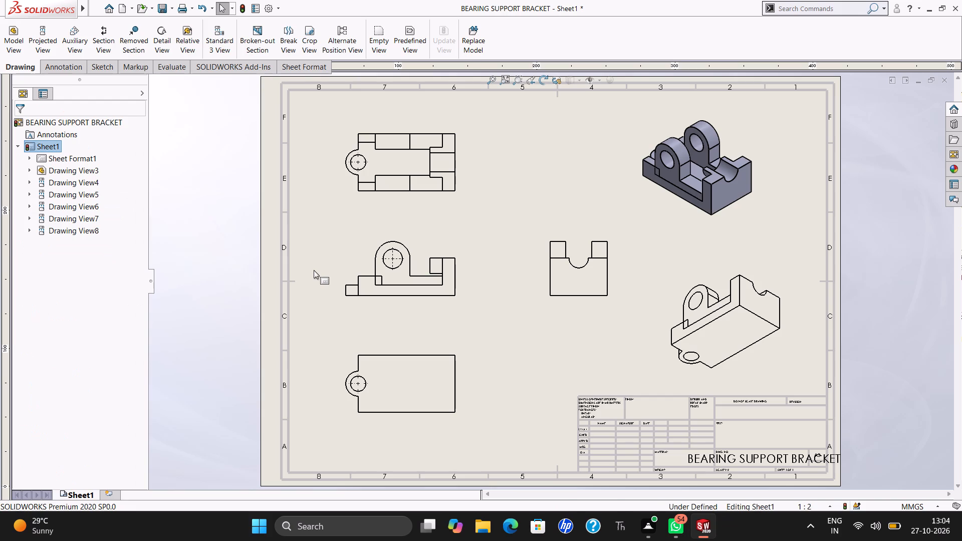
Move the side view slightly closer to the front view, keeping it aligned.
click(546, 270)
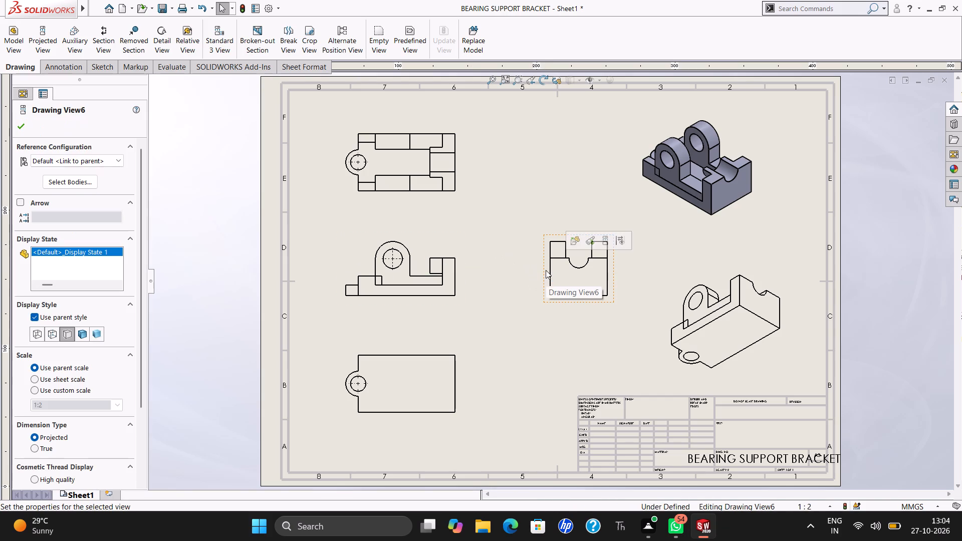
key(Escape)
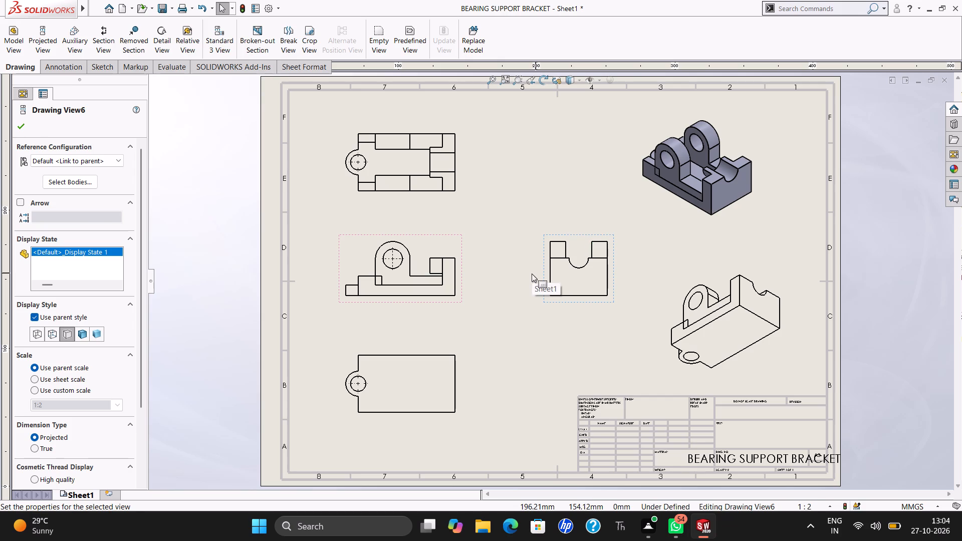
key(Escape)
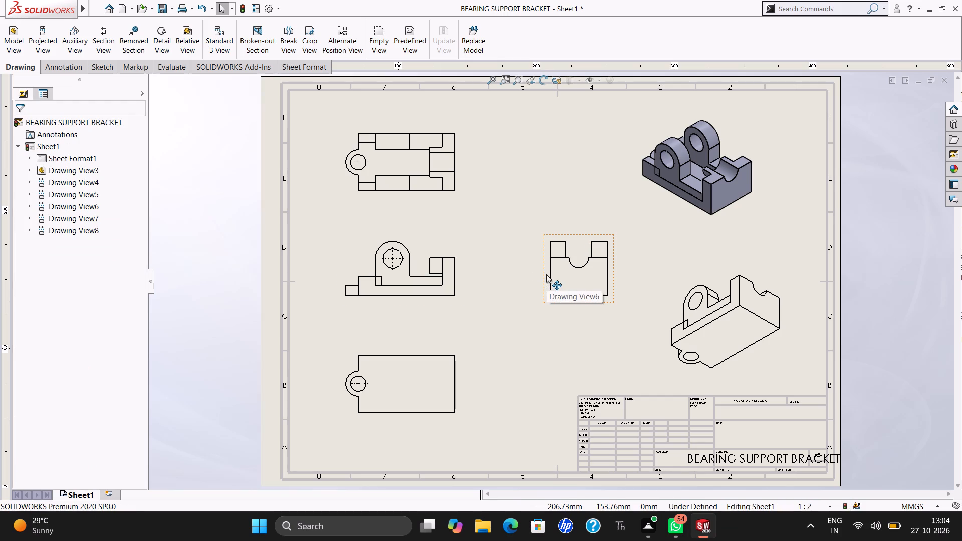
drag(545, 274, 531, 275)
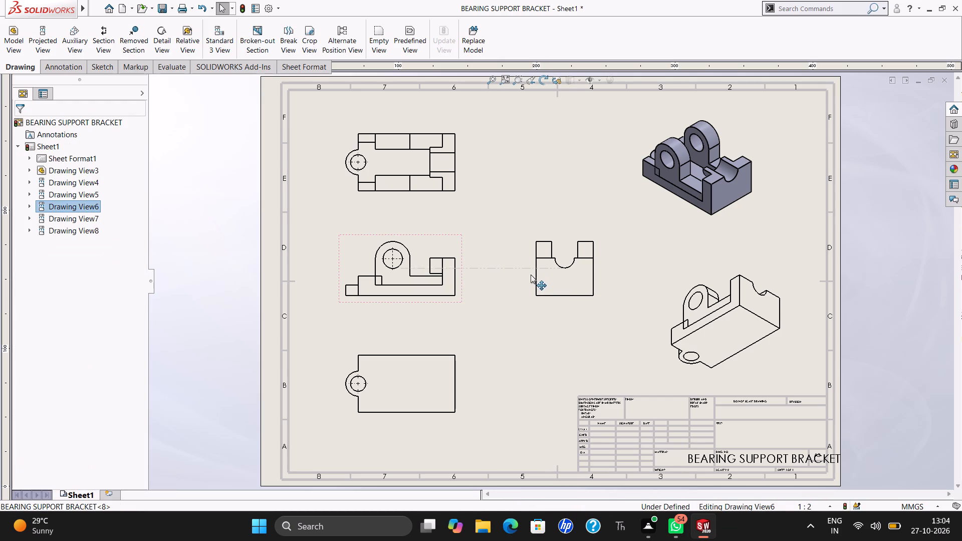
drag(531, 275, 532, 272)
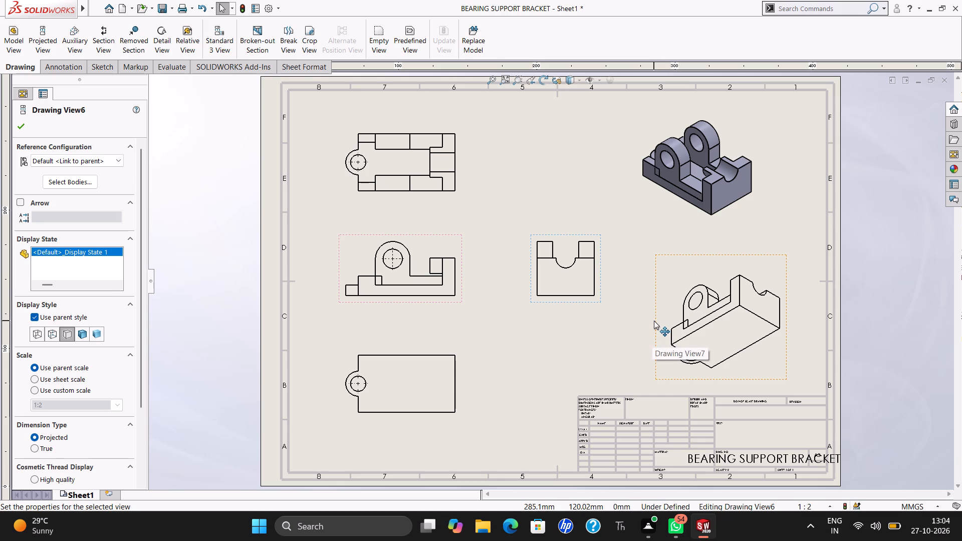
Move the unshaded isometric view up between the top view and the shaded isometric view.
drag(654, 321, 486, 144)
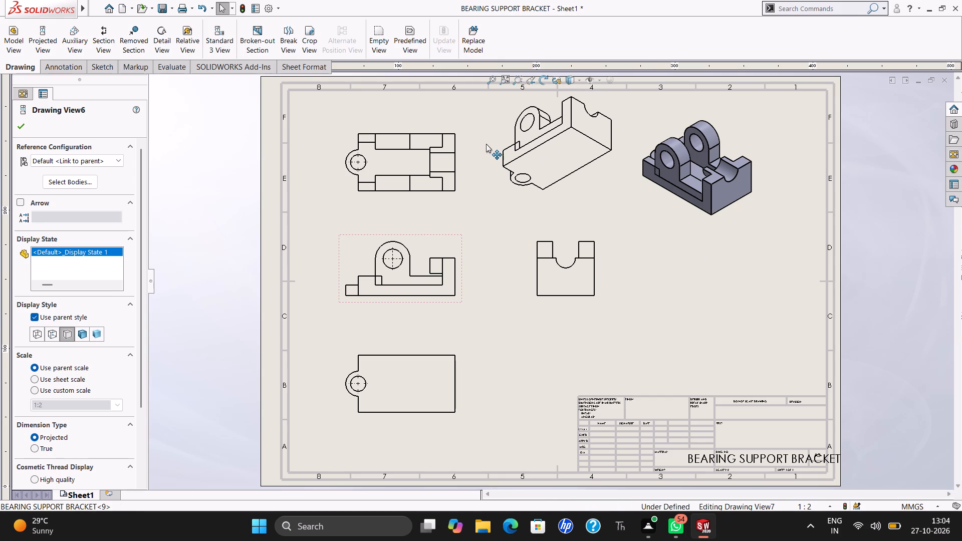
drag(486, 144, 486, 151)
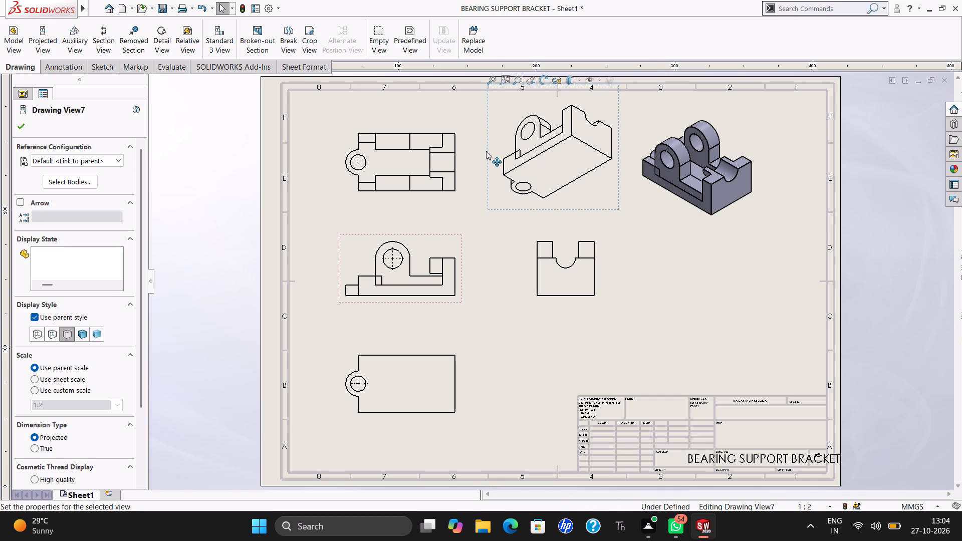
key(Escape)
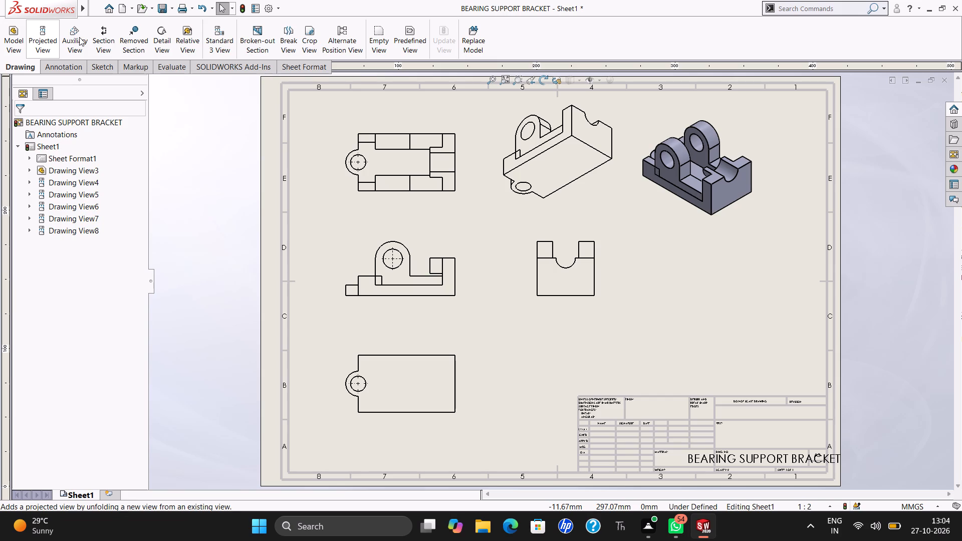
Use Smart Dimension to add the length of the bottom view's lower horizontal edge, placing it below the view.
click(94, 64)
click(407, 52)
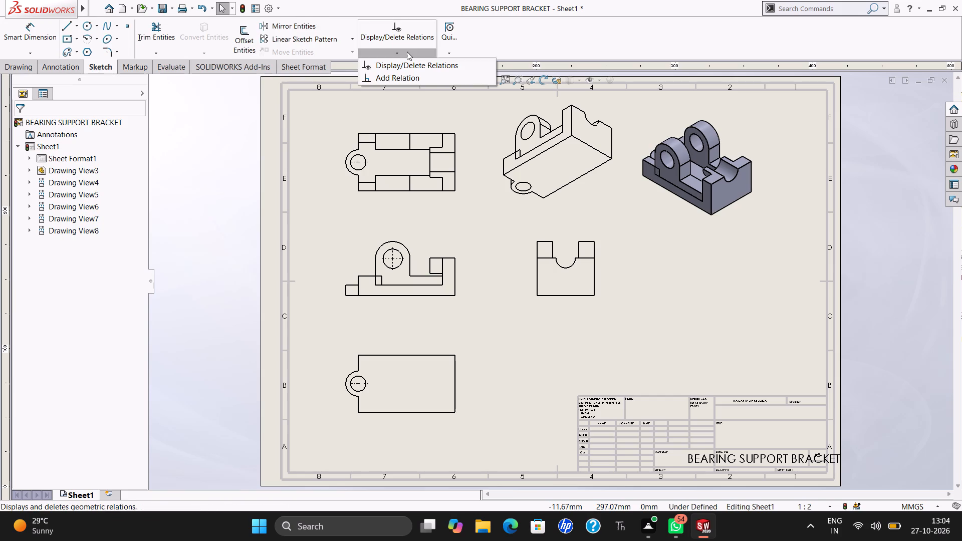
click(407, 52)
click(29, 24)
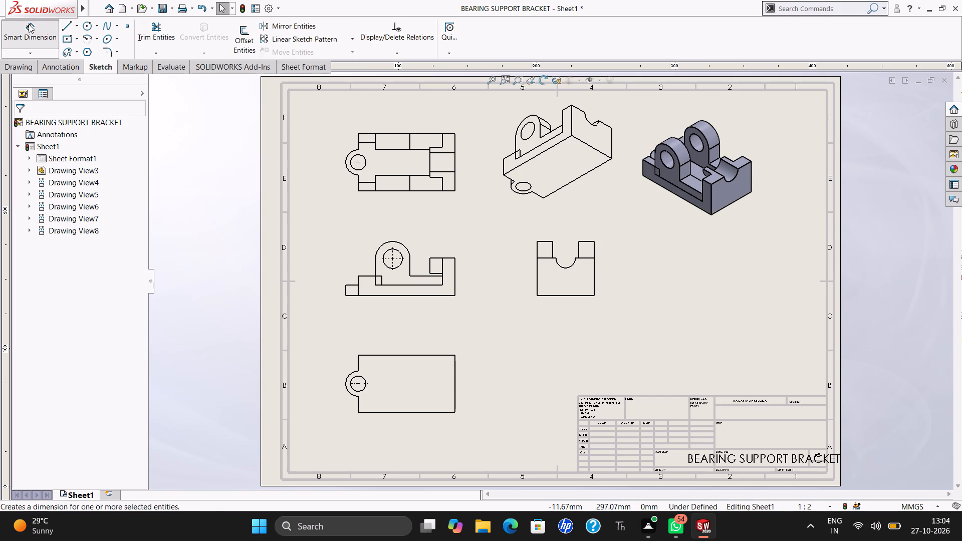
click(381, 410)
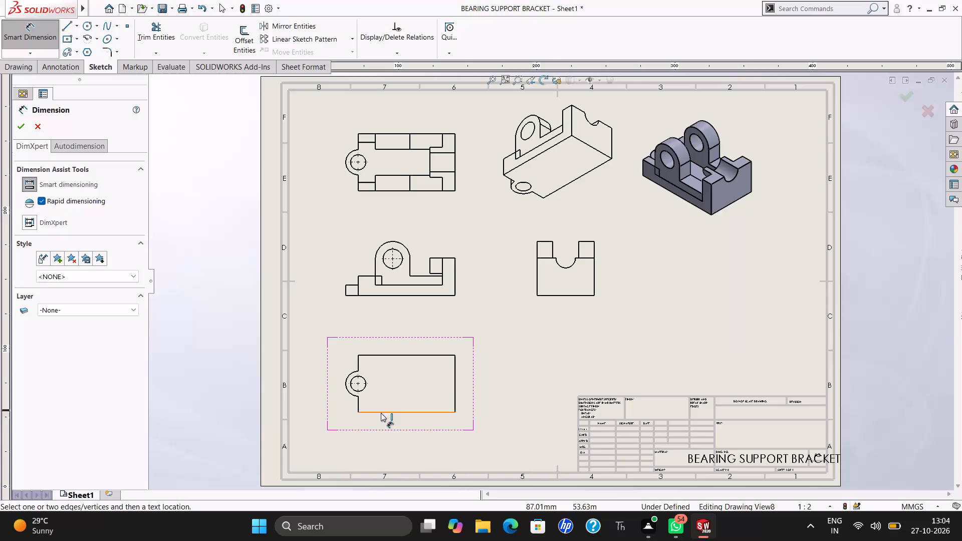
click(381, 412)
click(380, 416)
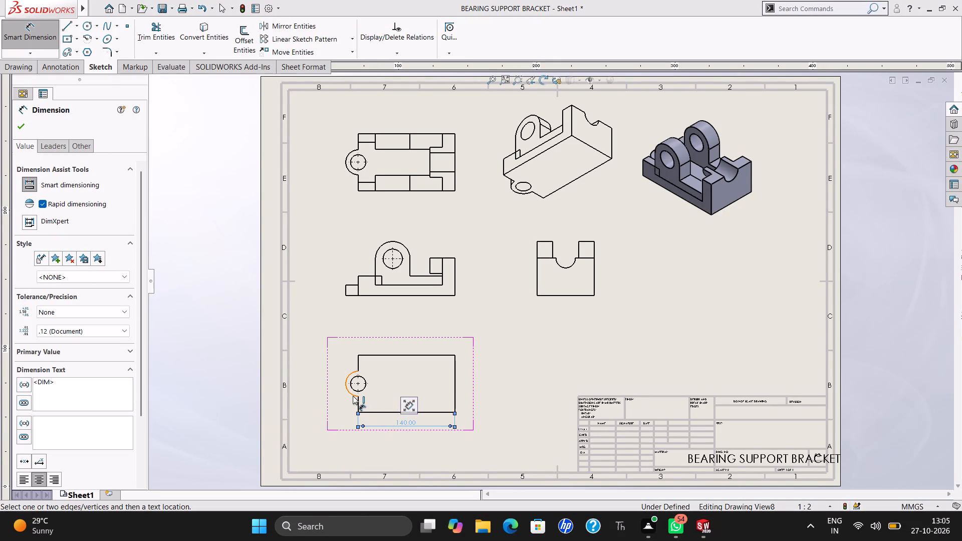
Dimension the rounded lug's outer radius and its hole's diameter in the bottom view, placing both beside the lug.
drag(353, 396, 332, 388)
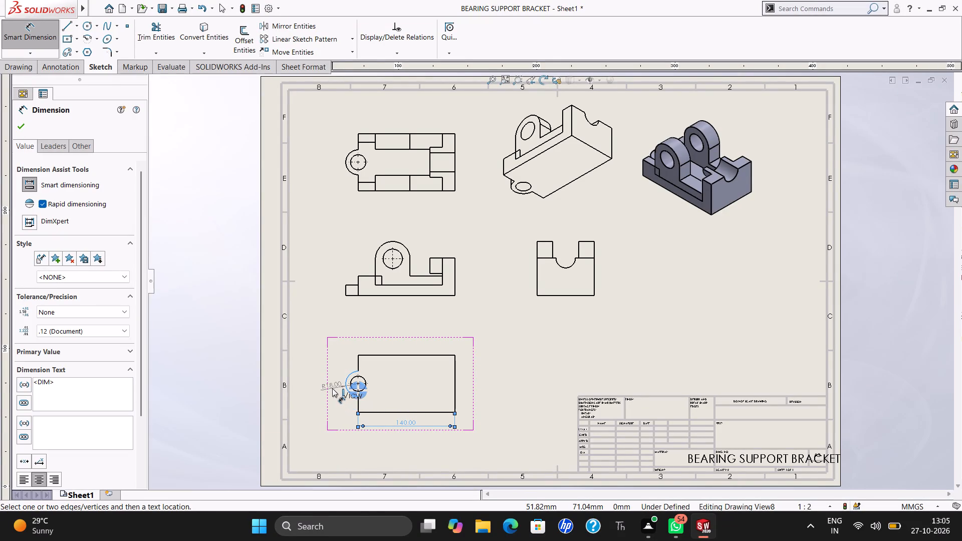
click(332, 388)
drag(355, 390, 345, 393)
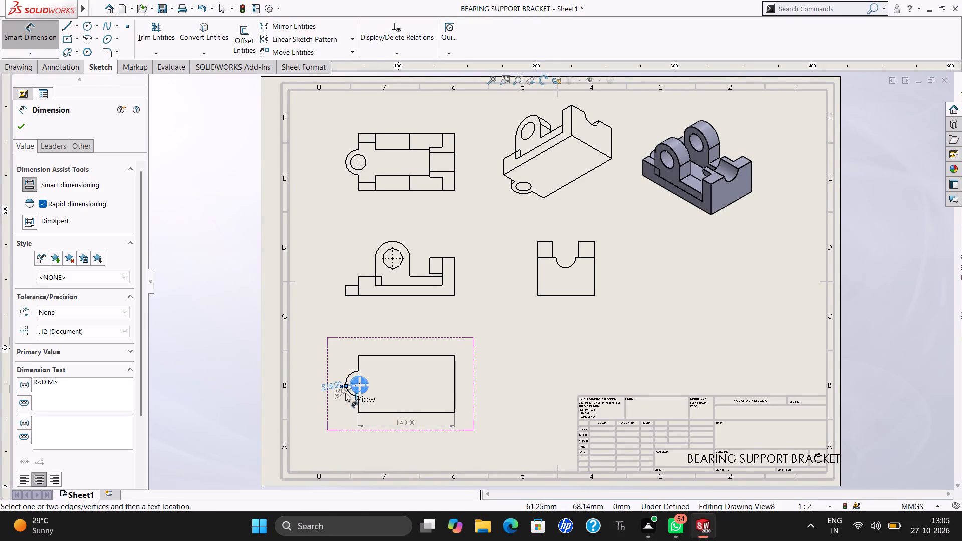
drag(345, 393, 337, 402)
click(337, 402)
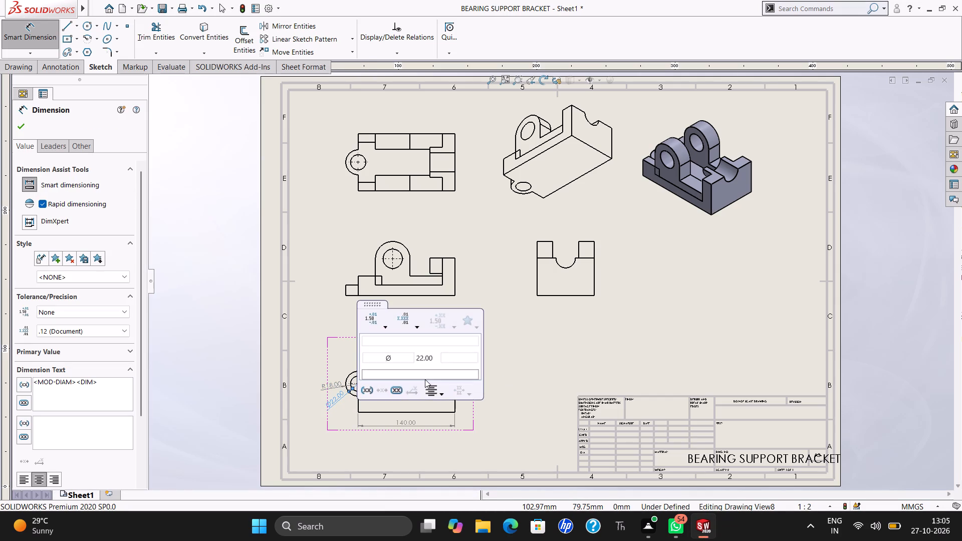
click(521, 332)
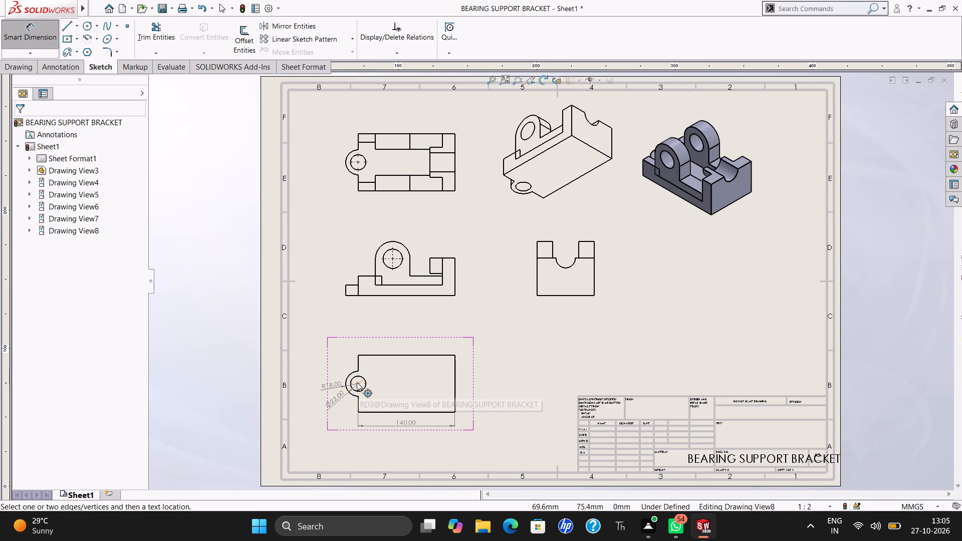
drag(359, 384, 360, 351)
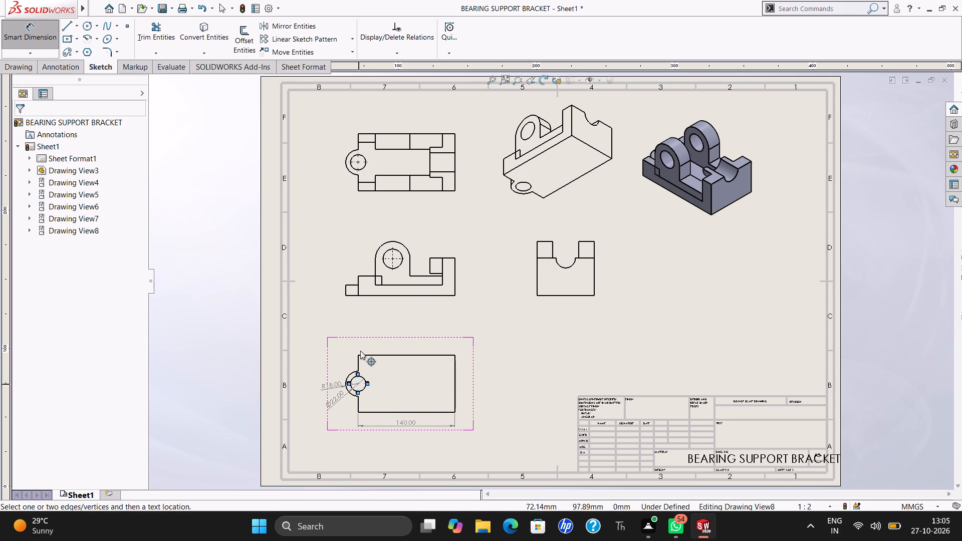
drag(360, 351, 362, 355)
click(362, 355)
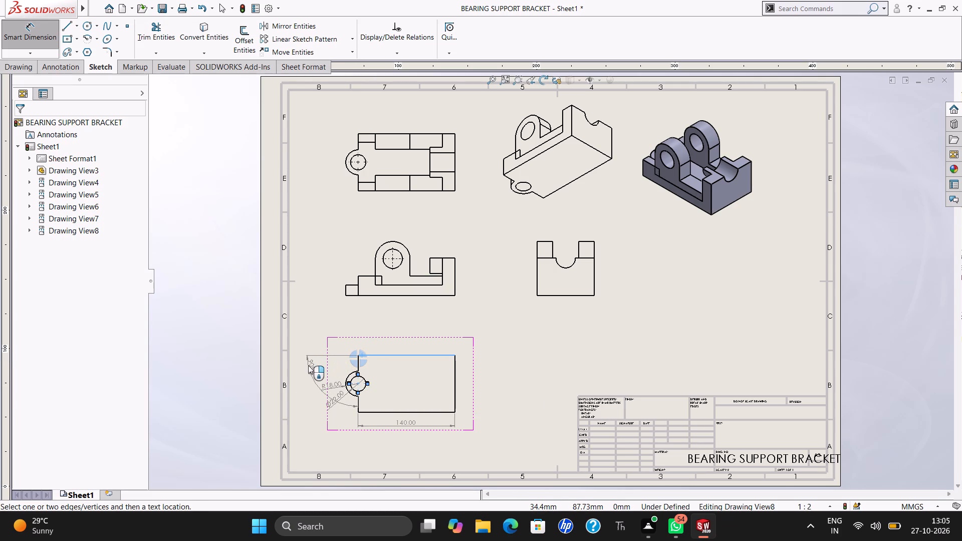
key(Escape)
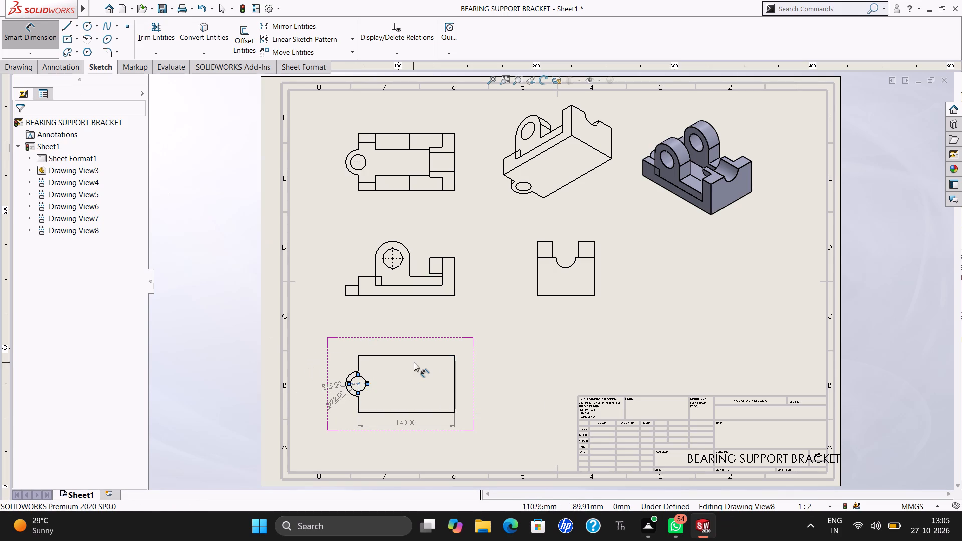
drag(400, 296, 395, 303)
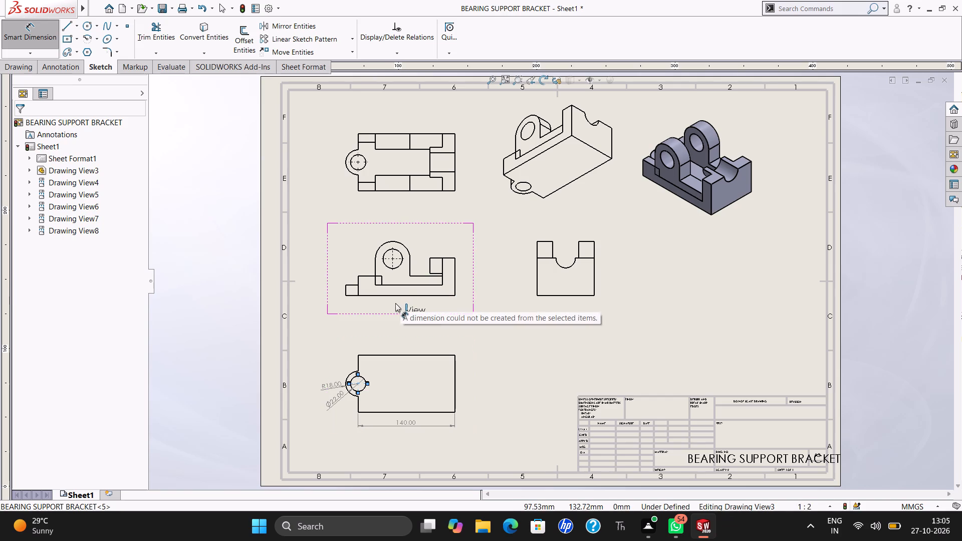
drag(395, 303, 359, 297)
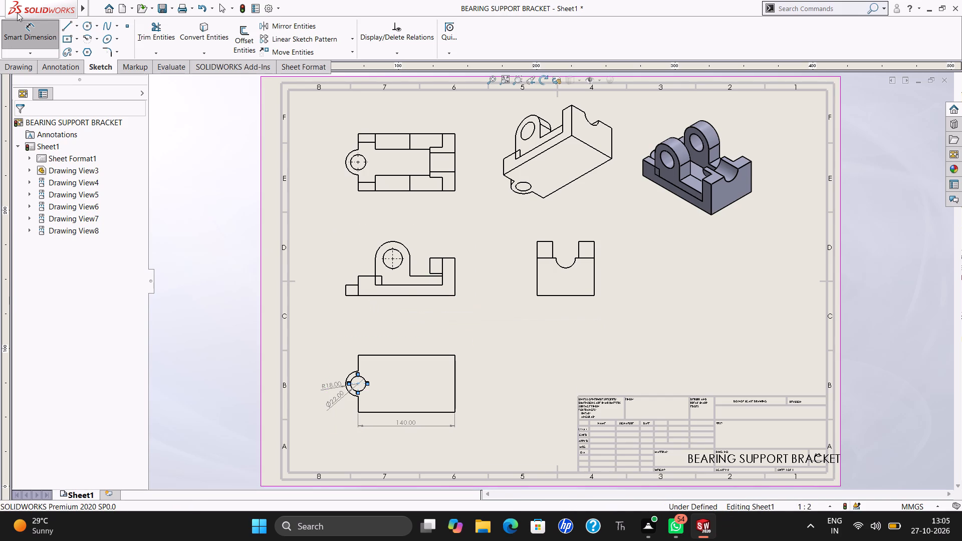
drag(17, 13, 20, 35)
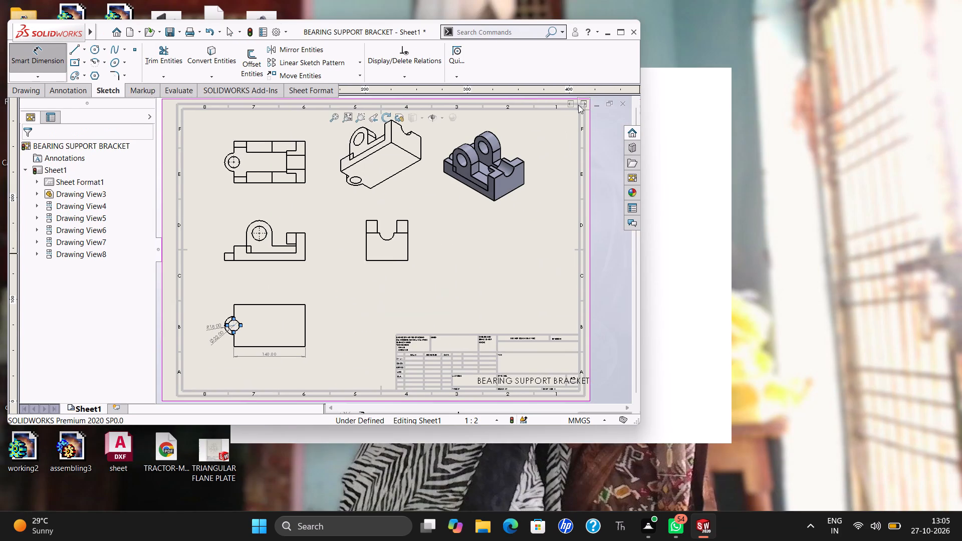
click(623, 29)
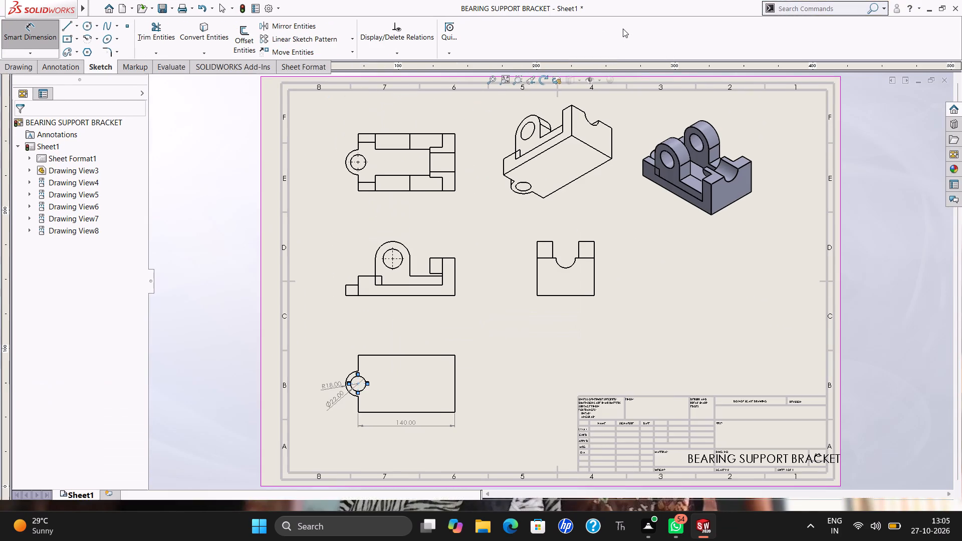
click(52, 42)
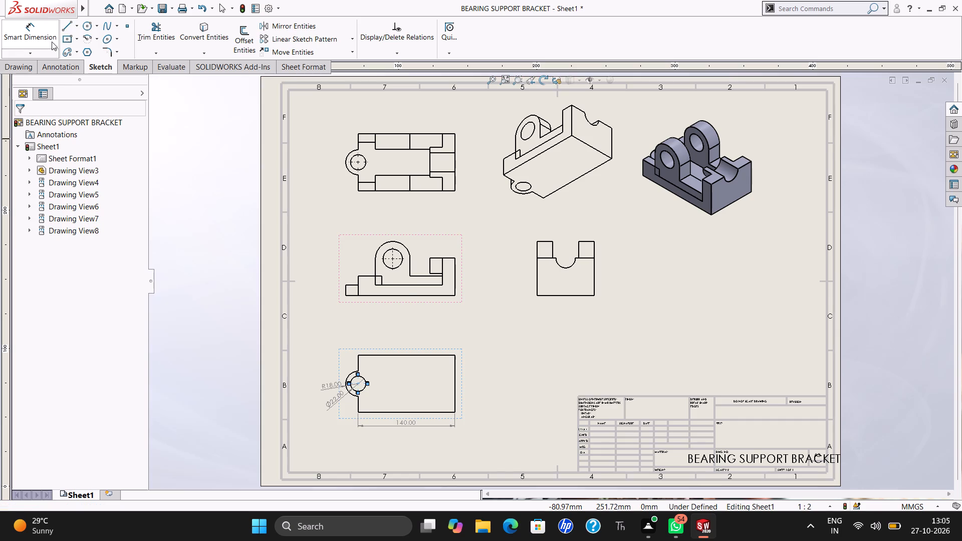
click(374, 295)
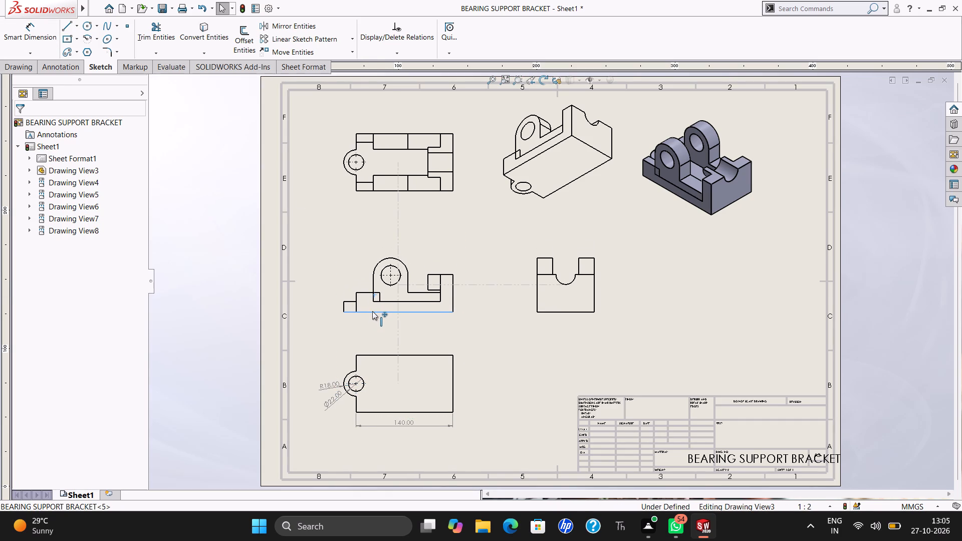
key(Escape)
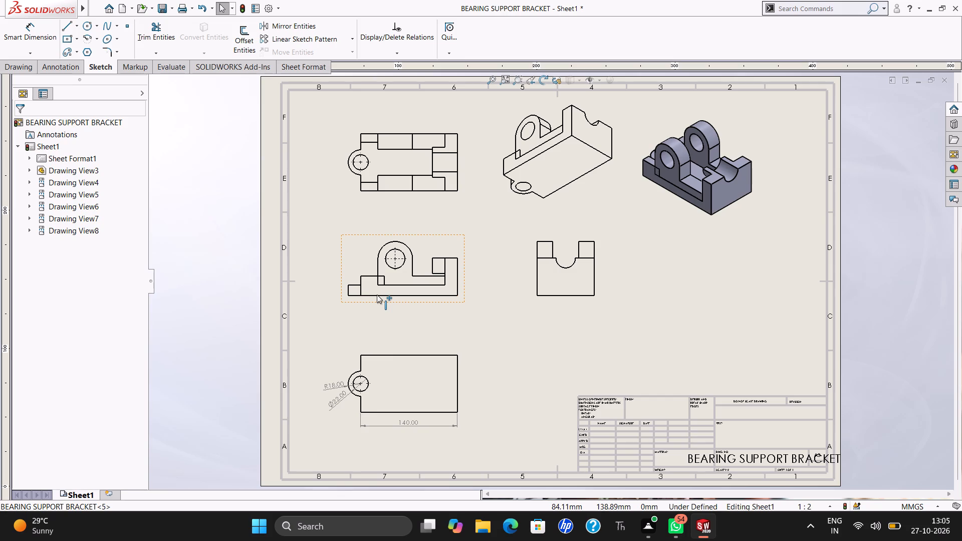
Use Smart Dimension on the front view to add the base's full length below it and the tall end block's height beside it.
click(11, 41)
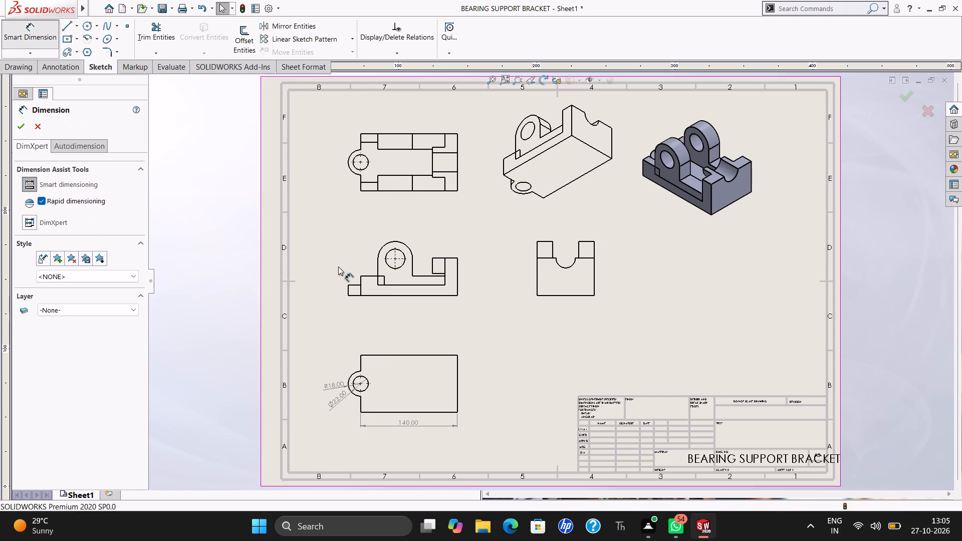
drag(378, 296, 378, 300)
click(378, 300)
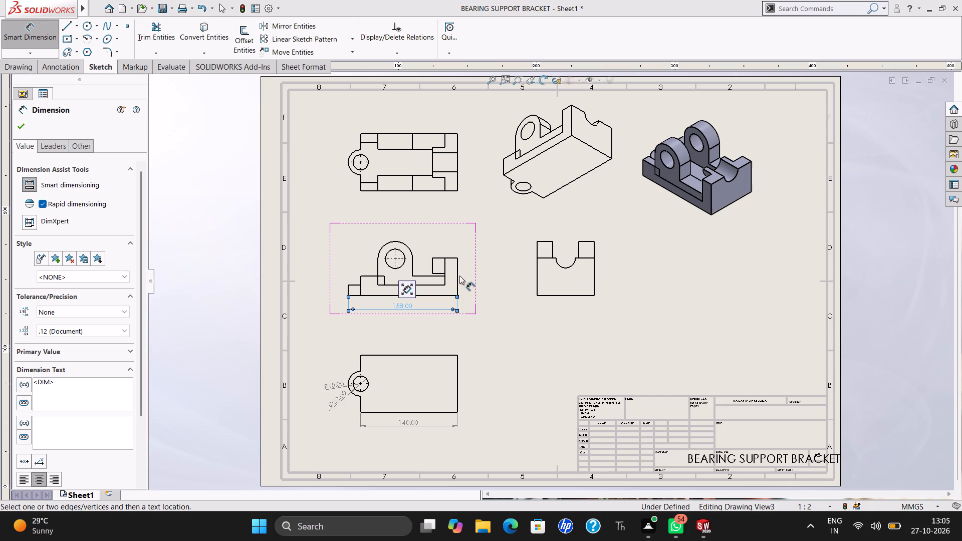
drag(456, 276, 466, 274)
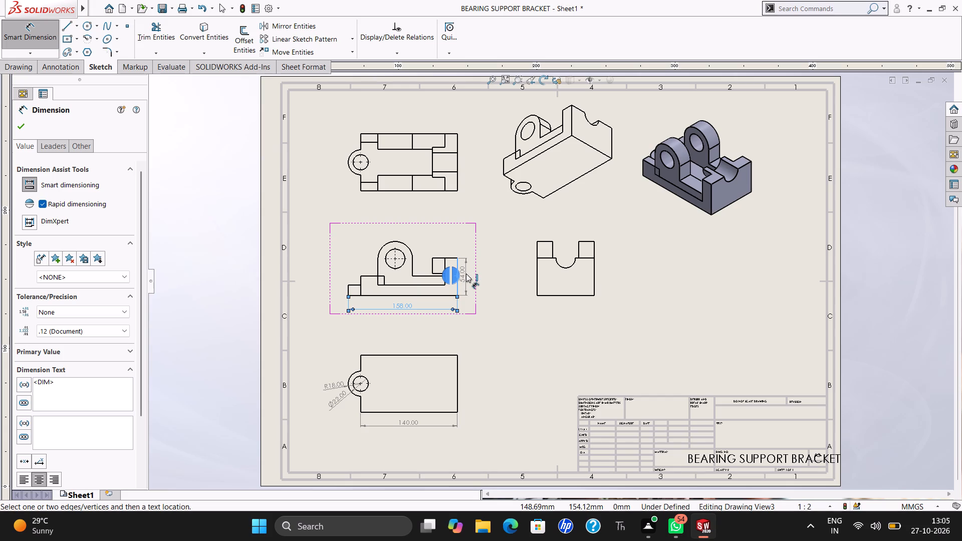
click(468, 273)
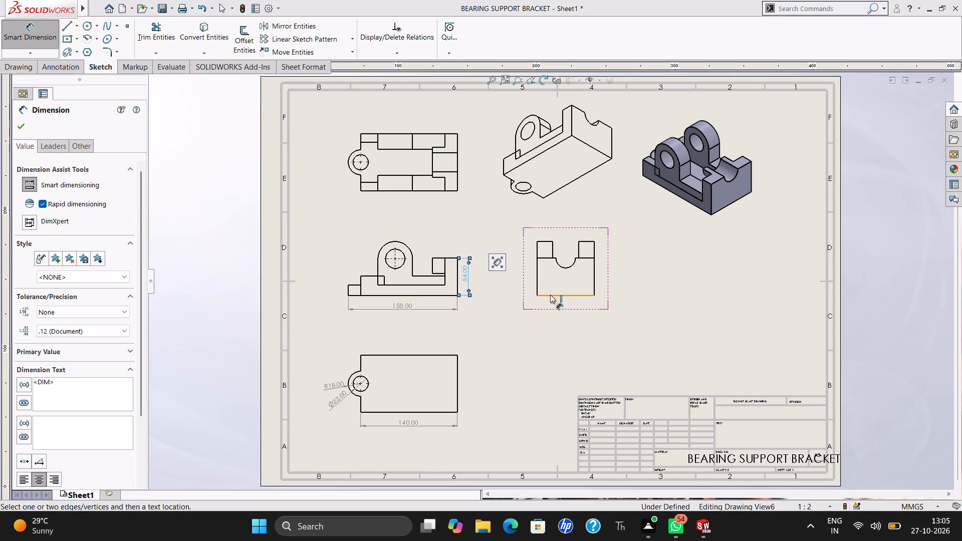
Dimension the side view's overall width below the view and the lower body's height beside its left edge.
click(550, 295)
click(551, 299)
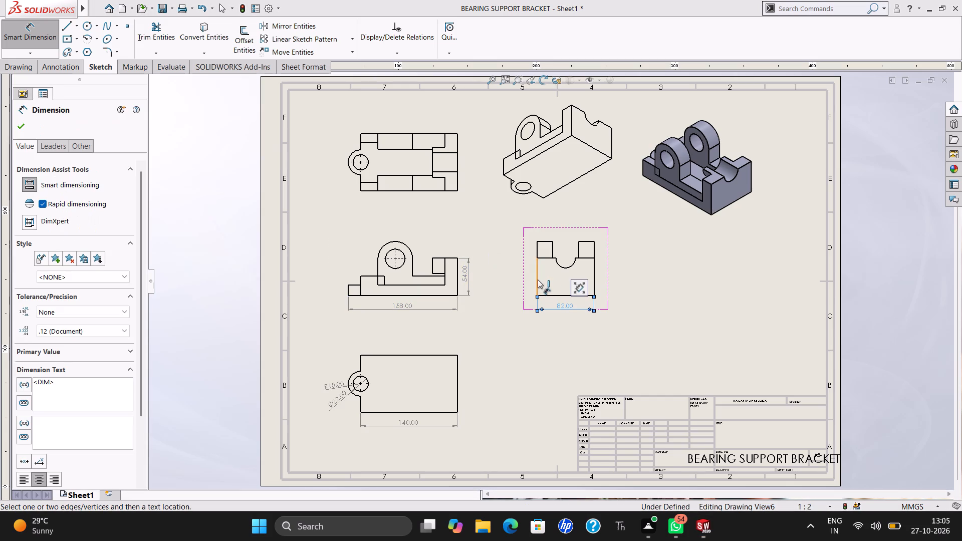
drag(538, 280, 531, 279)
click(531, 279)
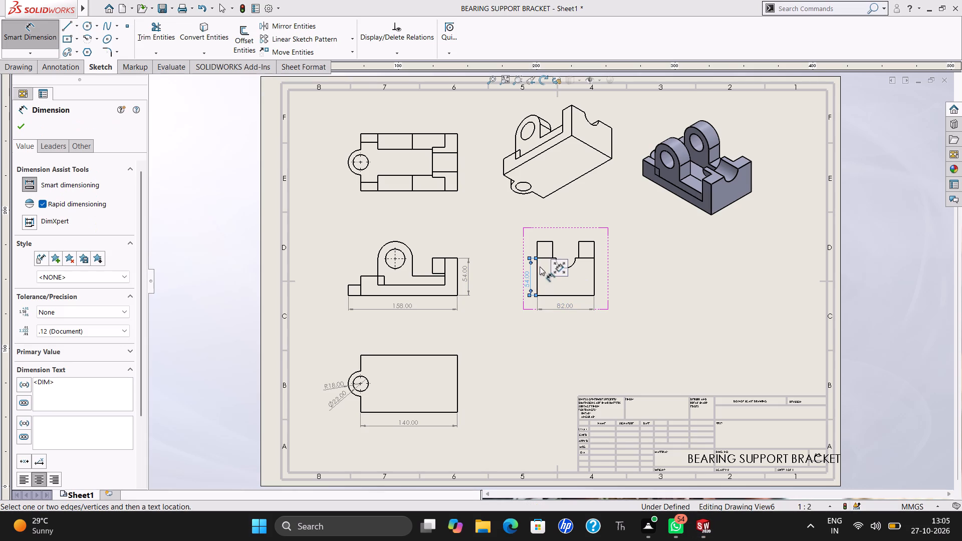
Dimension the top width of the left upright in the side view, placing it above the view.
click(543, 240)
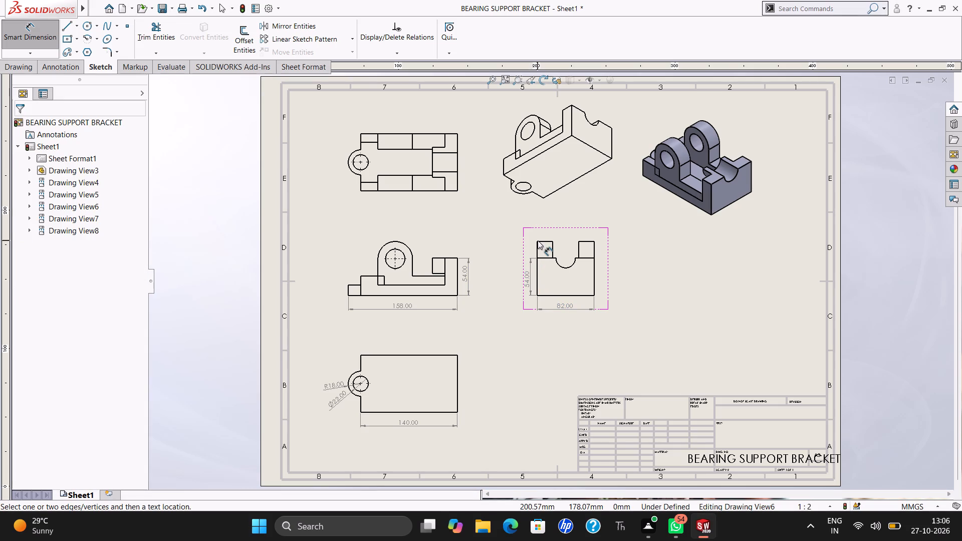
click(543, 240)
drag(544, 241, 543, 238)
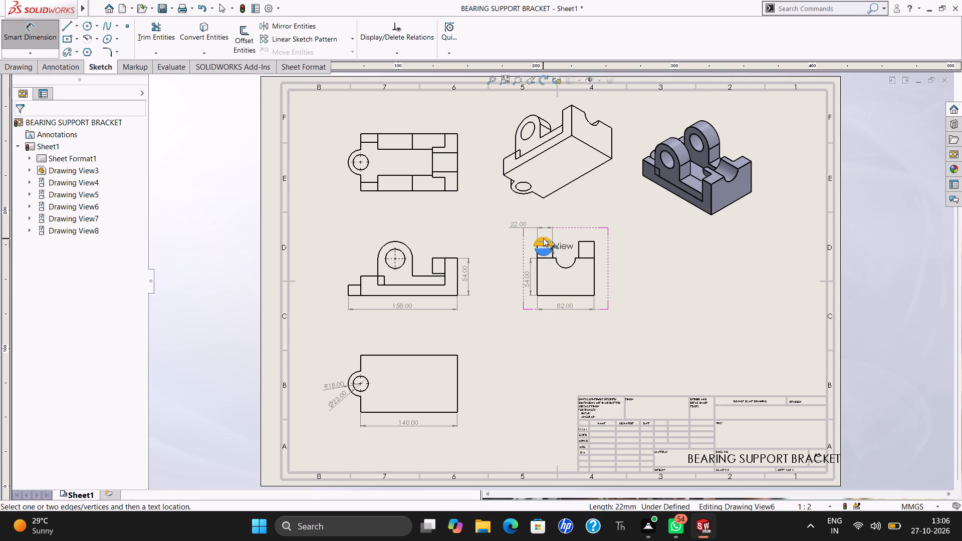
drag(543, 238, 541, 226)
click(541, 226)
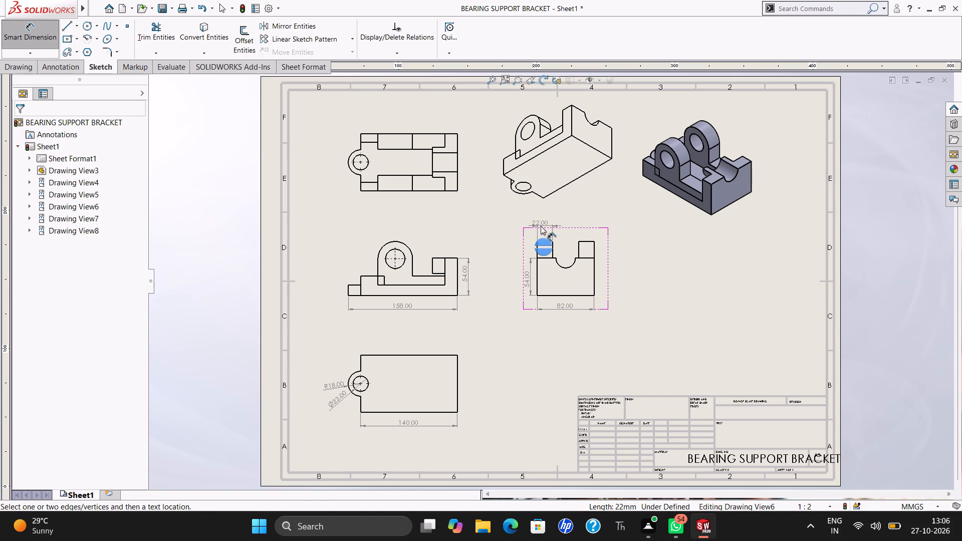
Dimension the side view's overall height and place it outside the lower body's height dimension so the two do not overlap.
drag(538, 246, 533, 247)
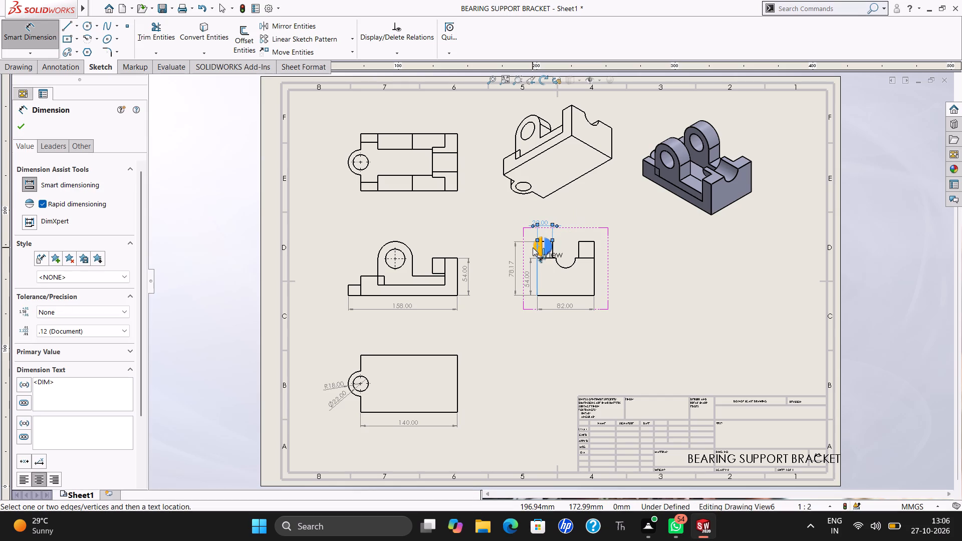
drag(533, 247, 531, 248)
click(531, 248)
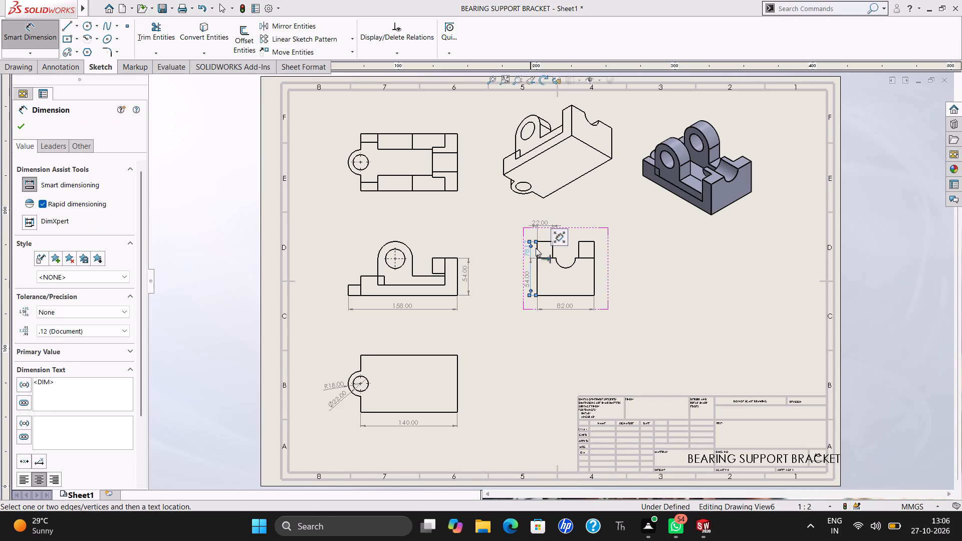
drag(534, 250, 516, 254)
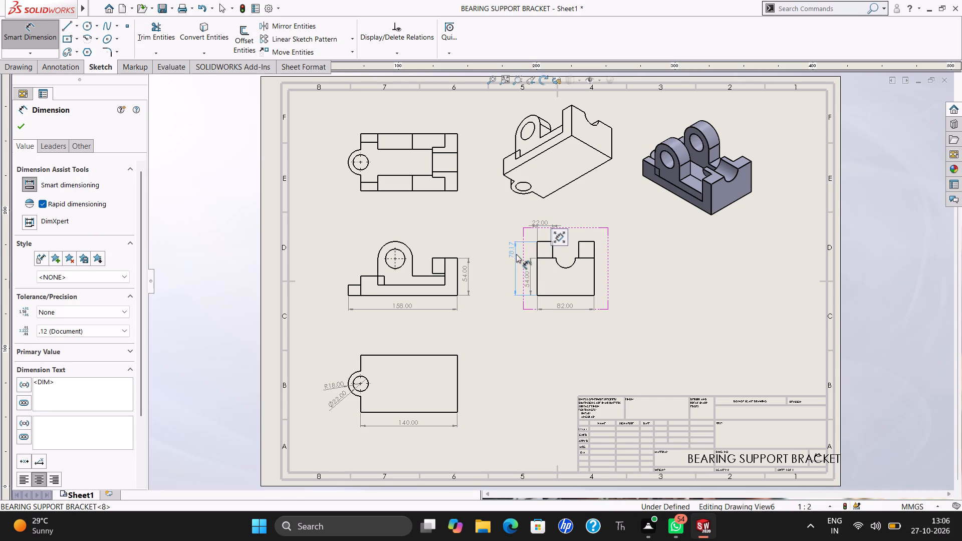
drag(516, 254, 516, 263)
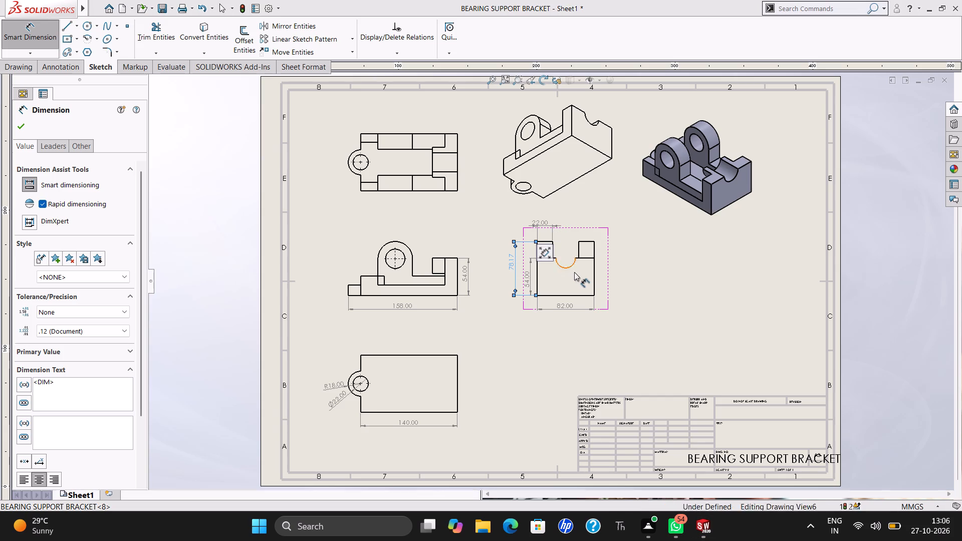
Dimension the radius of the semicircular groove in the side view, placing it diagonally below and outside the view.
click(567, 266)
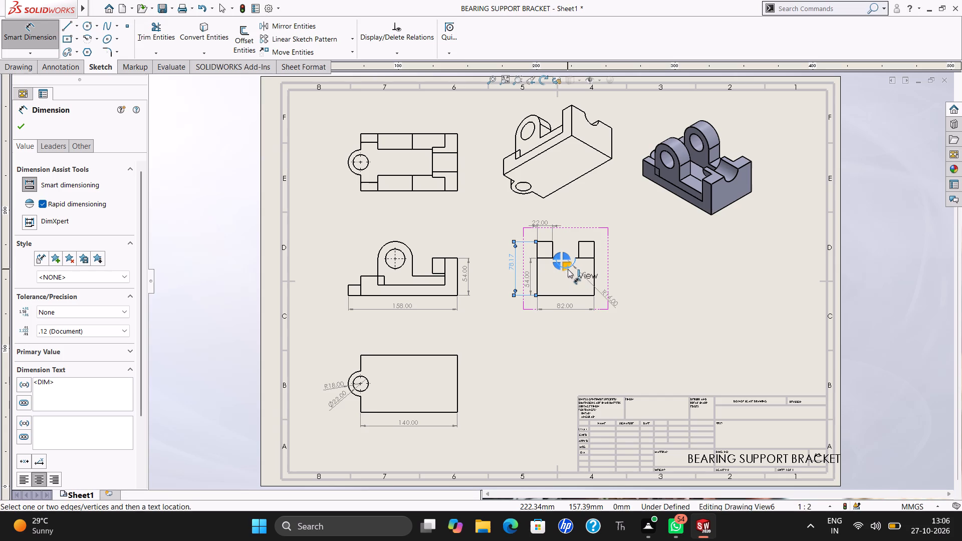
click(568, 269)
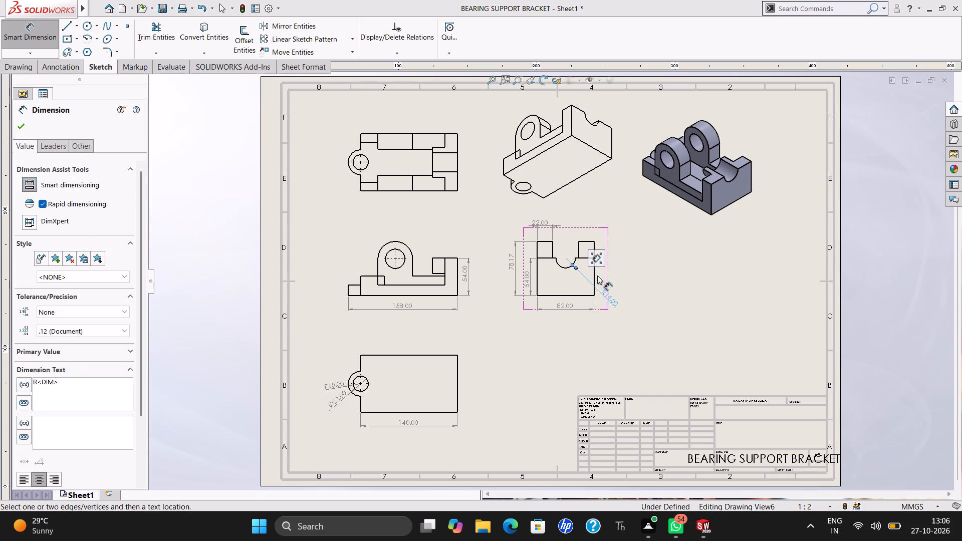
Dimension the top view's upper horizontal edge above the view and its right vertical edge beside the view.
drag(422, 134, 422, 130)
click(422, 130)
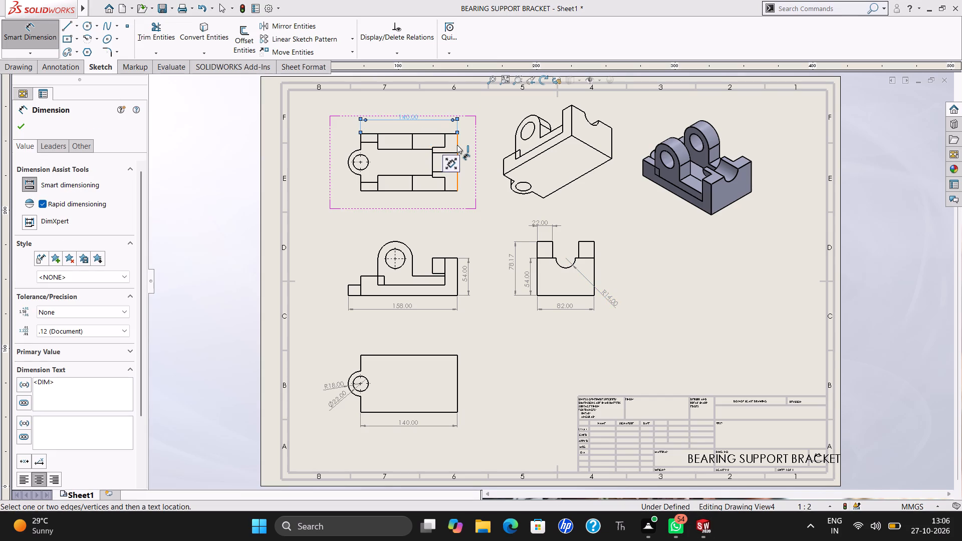
drag(457, 145, 471, 154)
click(471, 154)
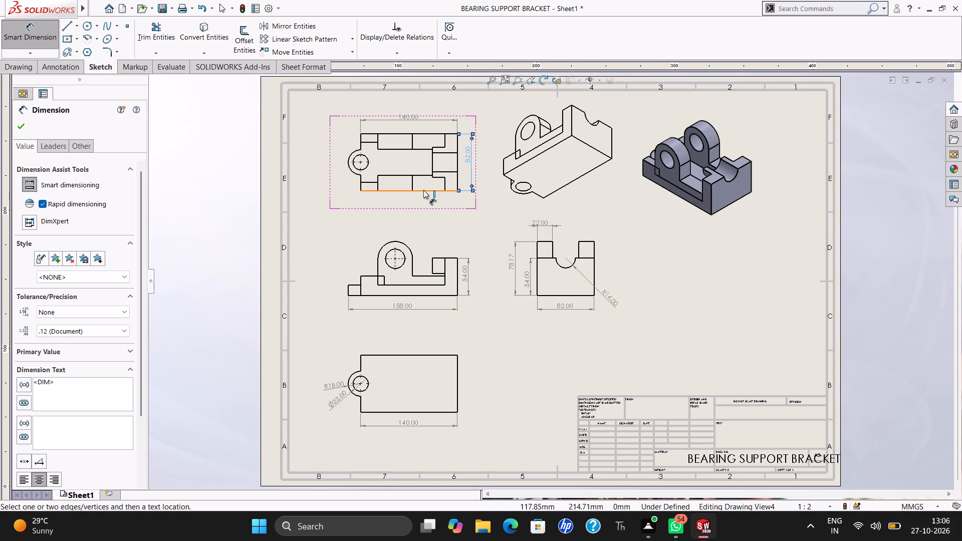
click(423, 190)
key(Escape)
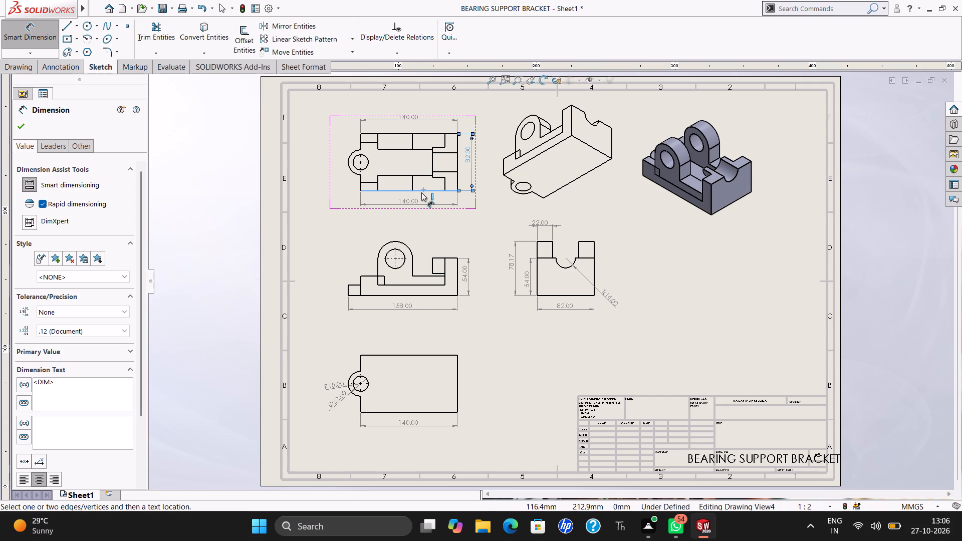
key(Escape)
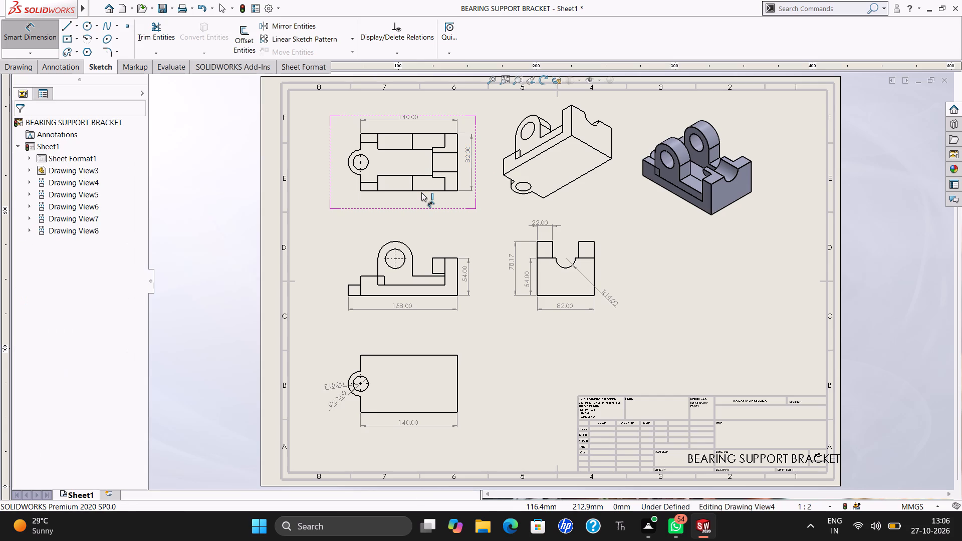
Dimension the thickness of the lower upright lug in the top view between its two left corners, placing it left of the view.
click(379, 175)
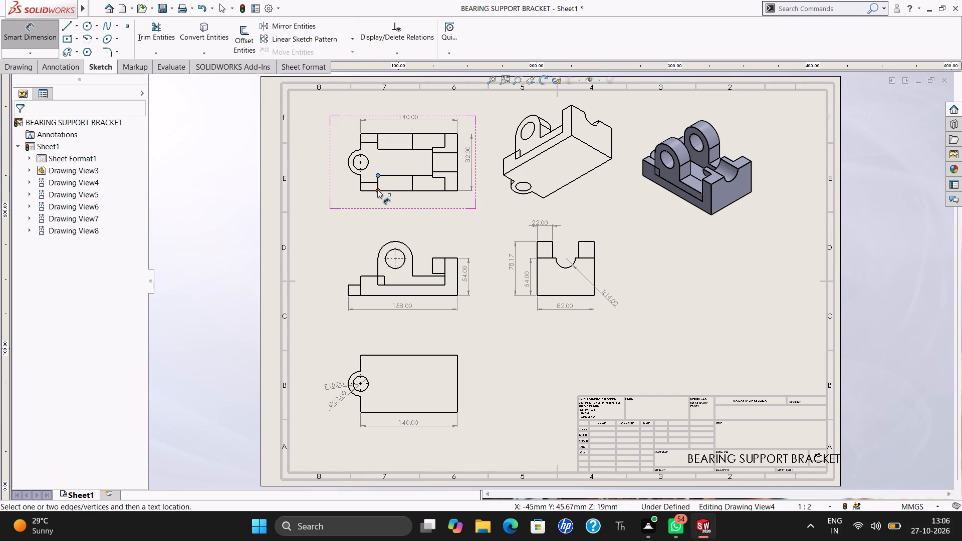
click(377, 189)
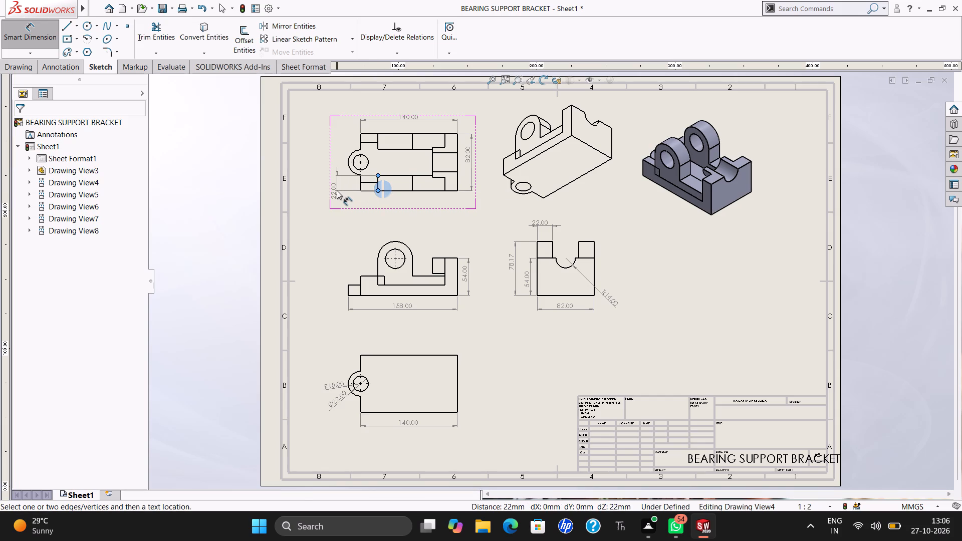
click(337, 190)
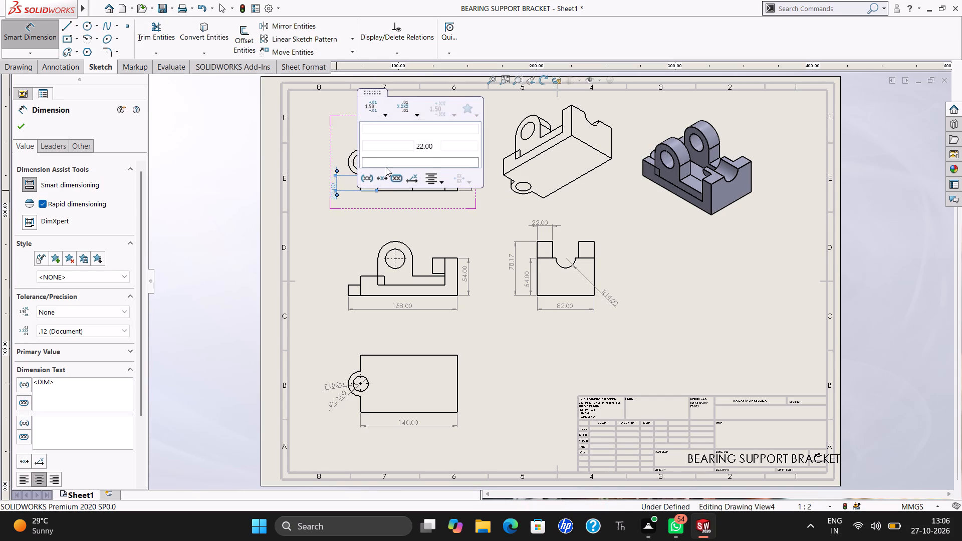
click(379, 228)
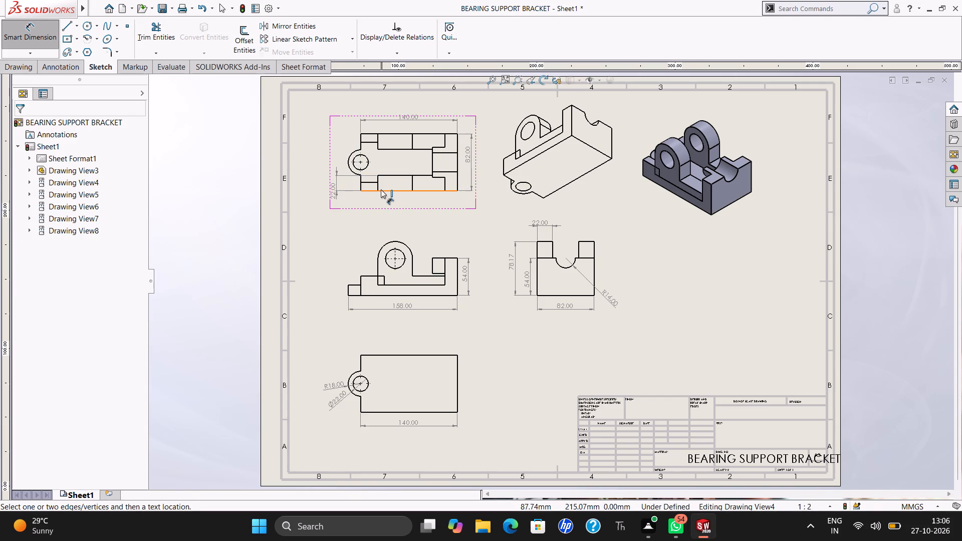
Dimension the top view's lower edge from the lower lug's left corner to the body's right corner, placing it below the view.
click(377, 189)
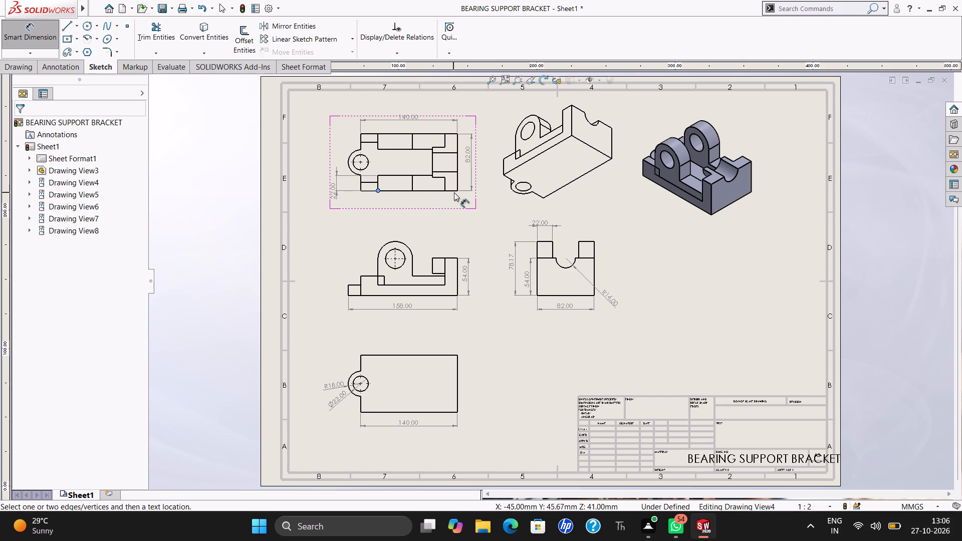
drag(457, 190, 417, 204)
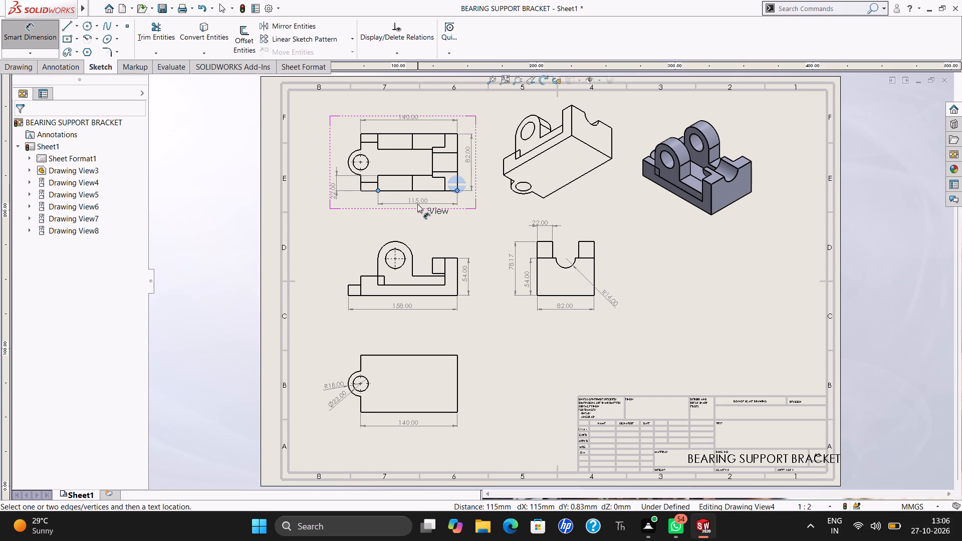
drag(417, 204, 417, 204)
click(417, 204)
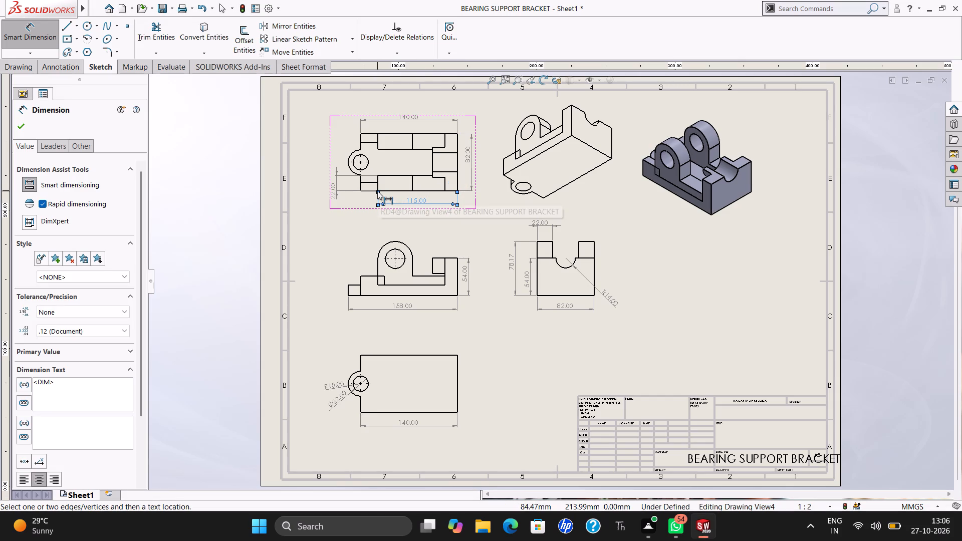
Reattach the left extension line of the dimension below the top view to the lower lug's right corner.
drag(377, 191, 413, 190)
click(413, 191)
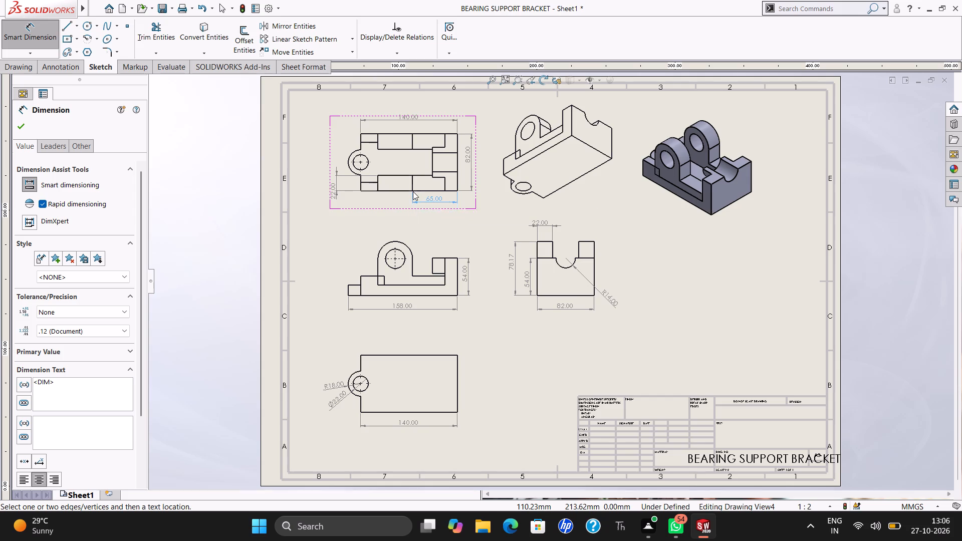
click(411, 192)
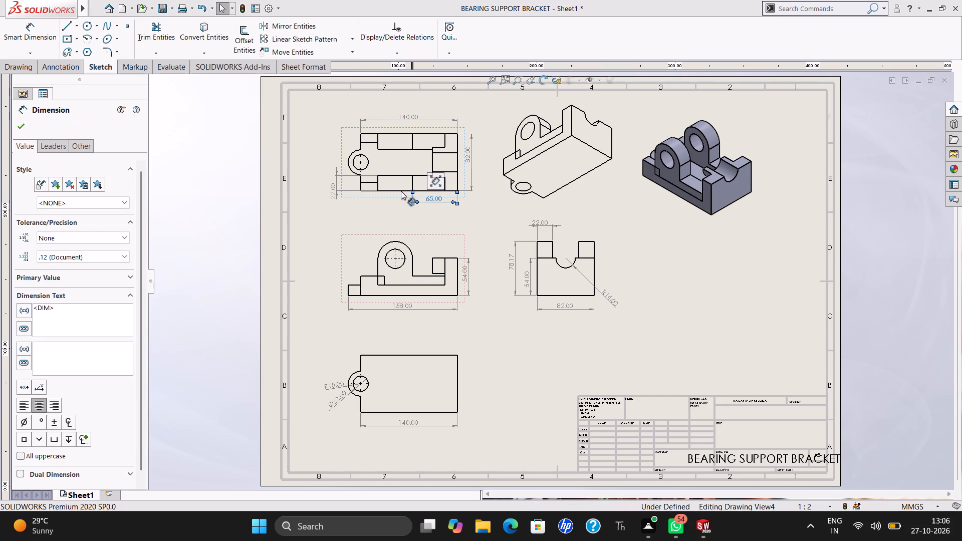
click(412, 192)
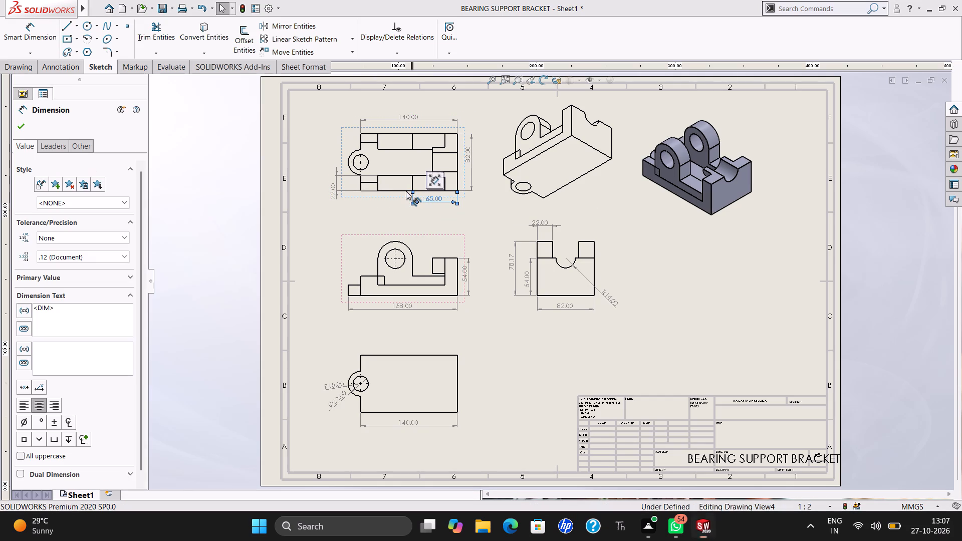
key(Escape)
key(Escape)
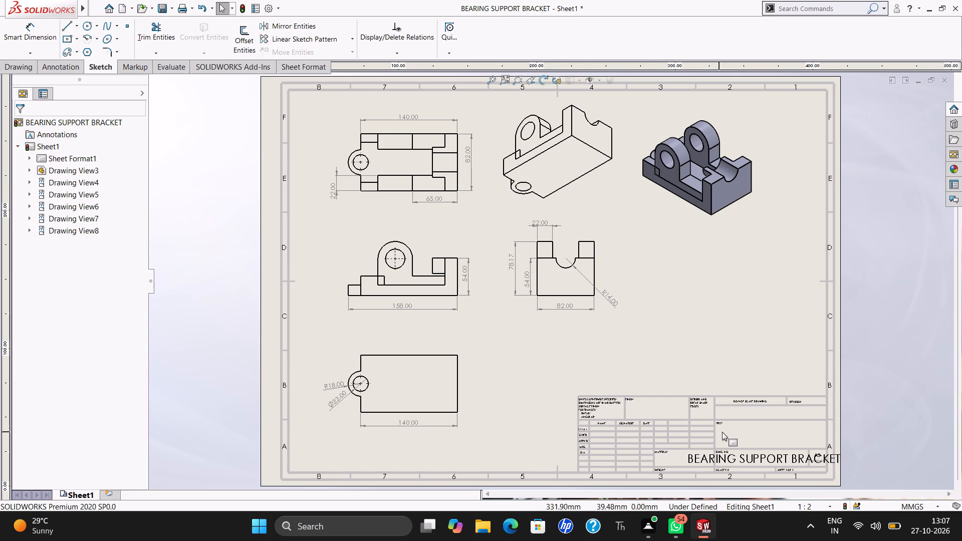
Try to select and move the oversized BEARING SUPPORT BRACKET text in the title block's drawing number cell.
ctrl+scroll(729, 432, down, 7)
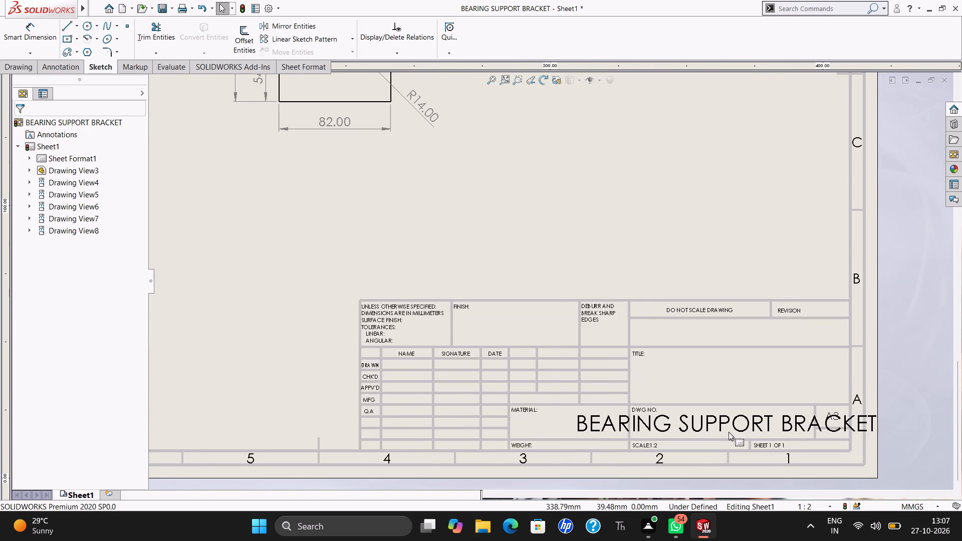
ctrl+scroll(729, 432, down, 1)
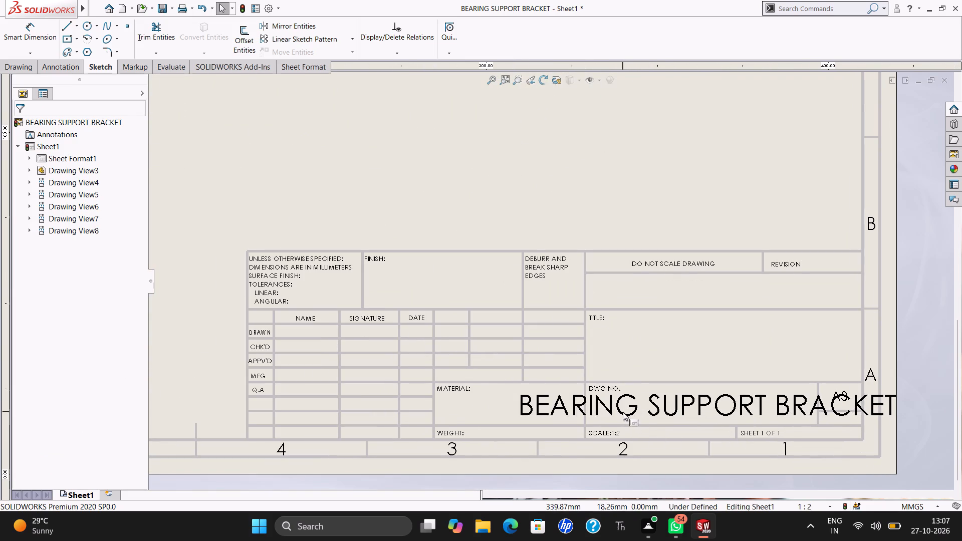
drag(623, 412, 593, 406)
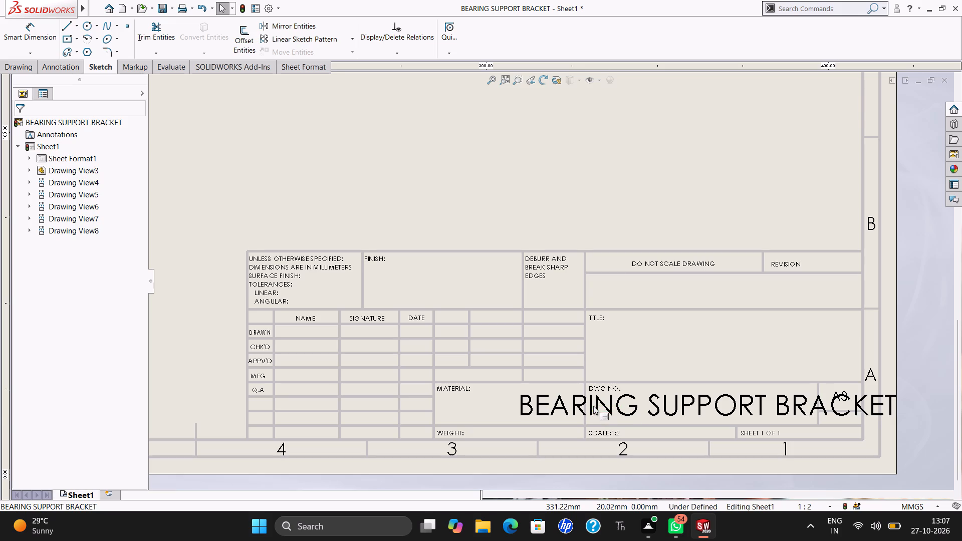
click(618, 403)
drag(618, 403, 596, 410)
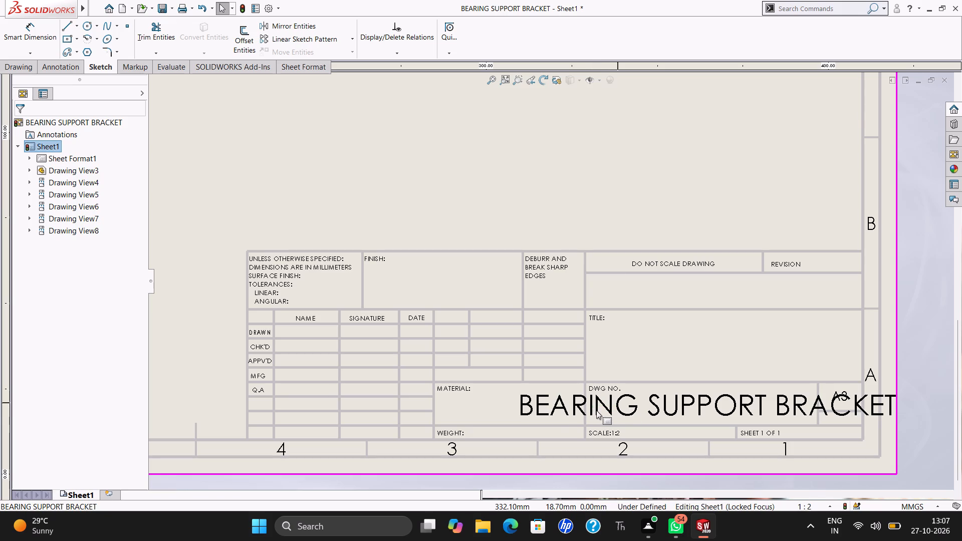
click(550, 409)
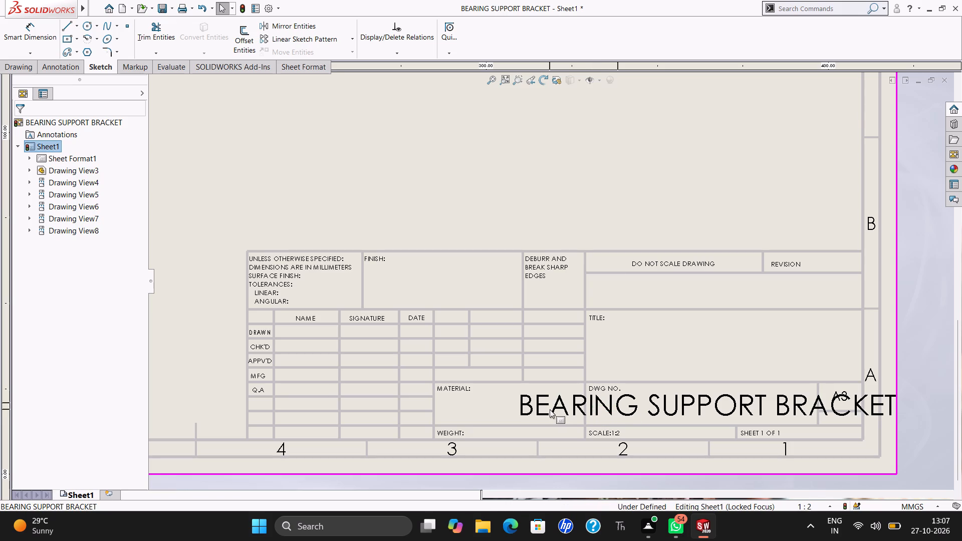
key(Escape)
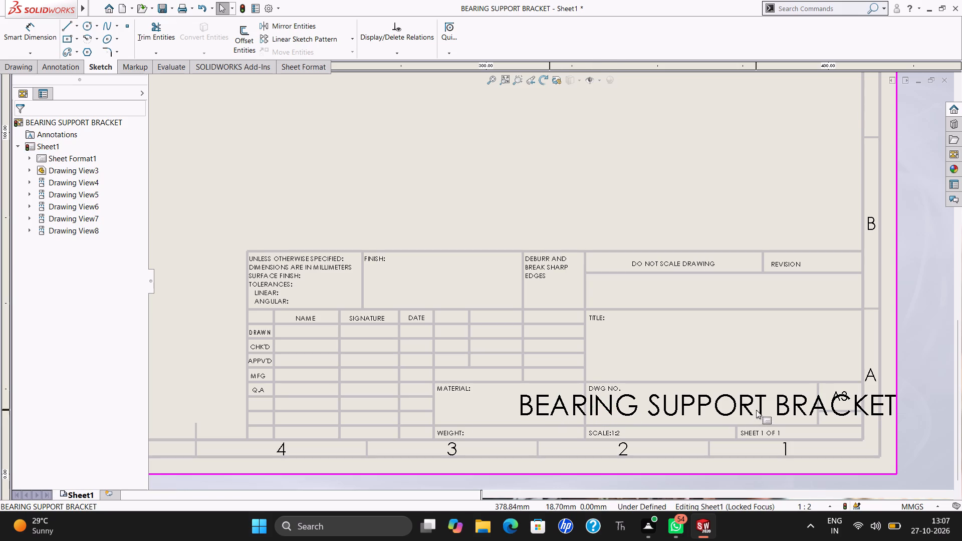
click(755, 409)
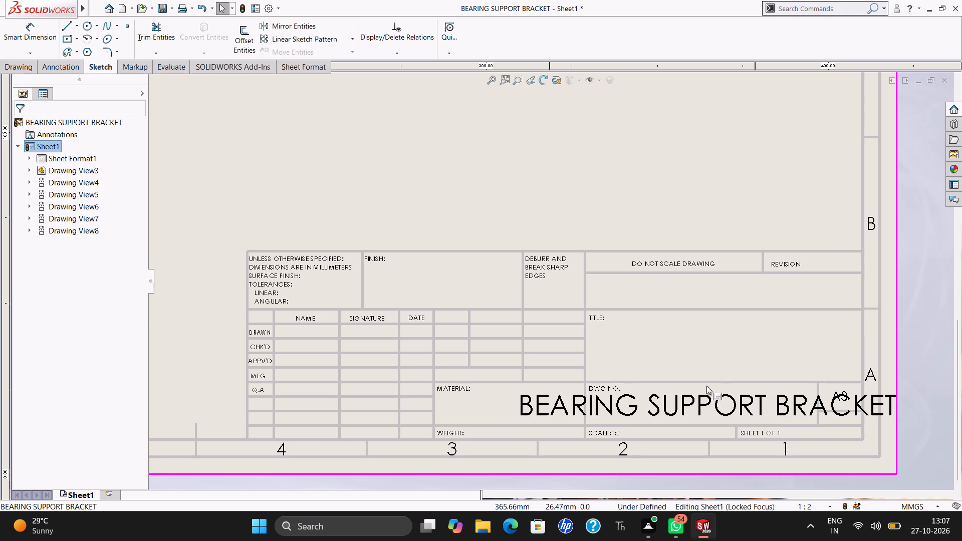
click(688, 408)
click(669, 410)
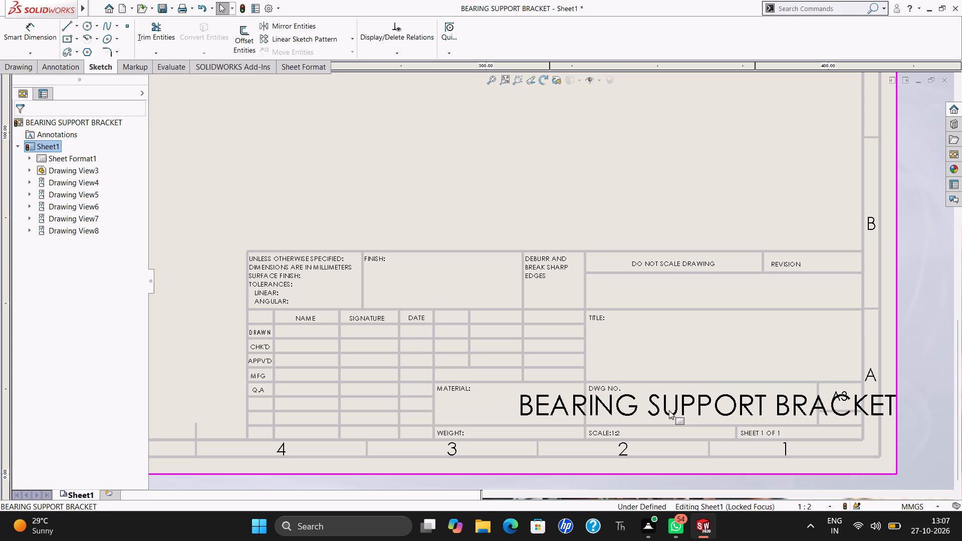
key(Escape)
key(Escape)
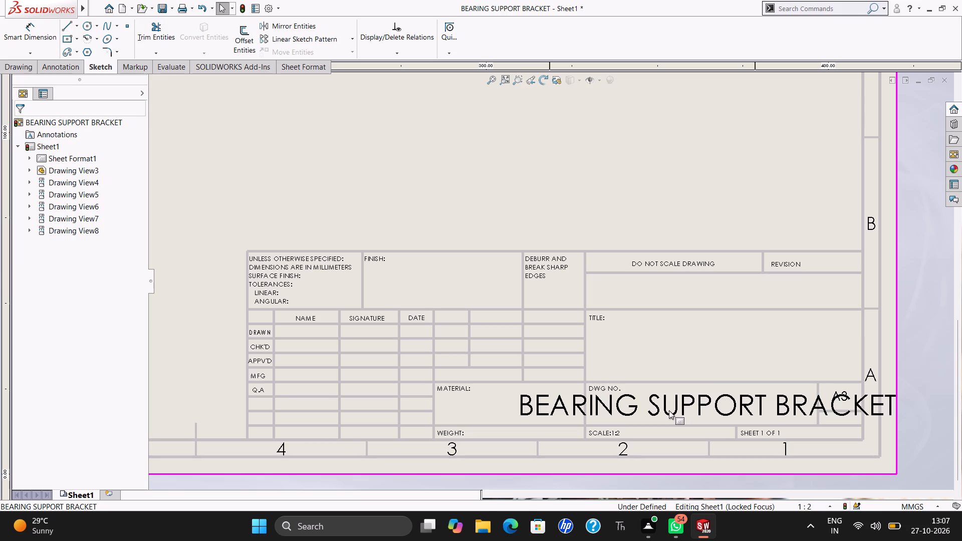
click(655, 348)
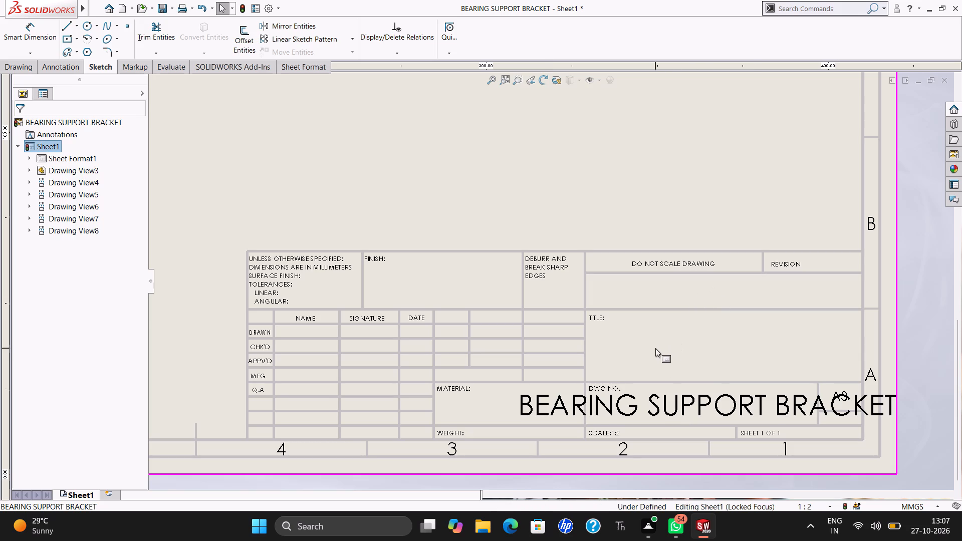
Save the drawing on the Desktop as BEARING SUPPORT BRACKET in SOLIDWORKS Drawing format, updating the views before saving.
ctrl+scroll(479, 362, down, 1)
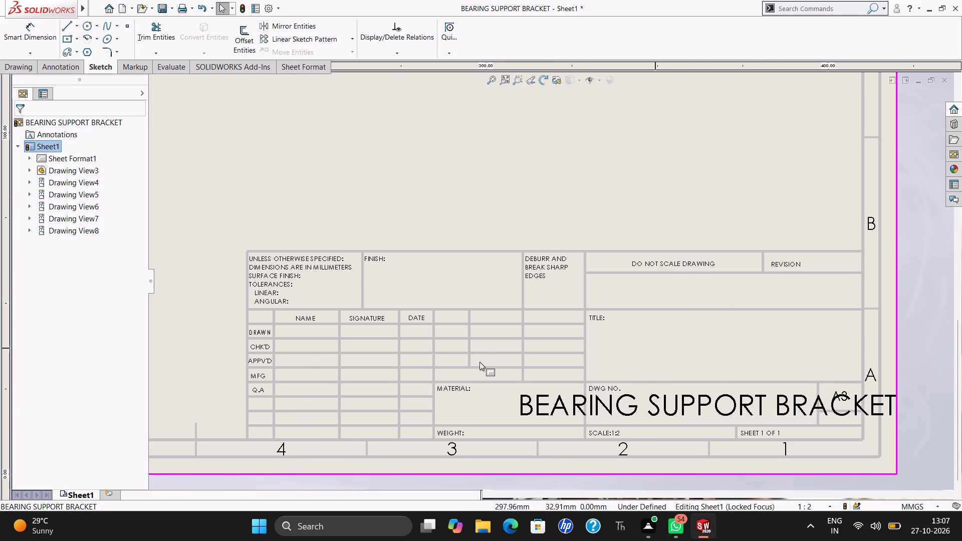
ctrl+scroll(479, 362, down, 1)
ctrl+scroll(479, 362, up, 8)
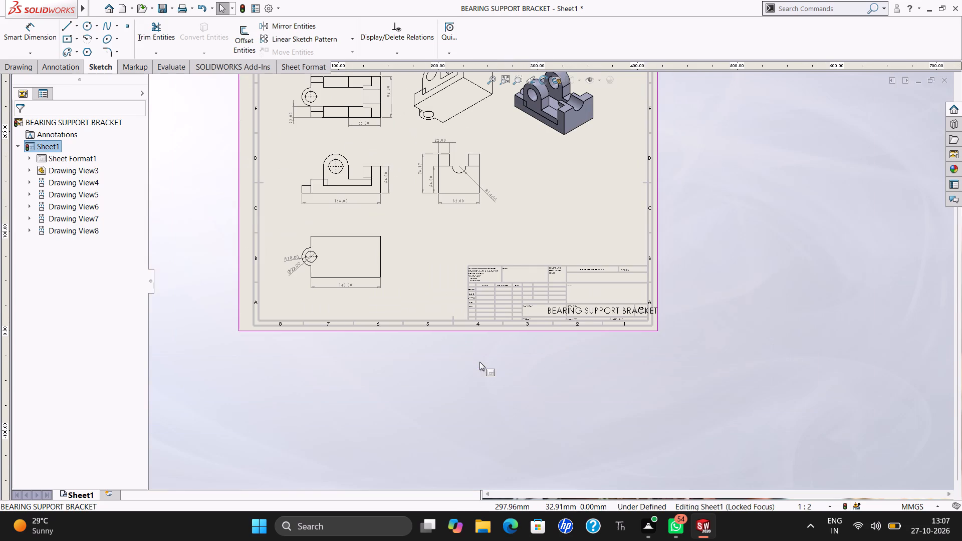
scroll(479, 362, up, 1)
ctrl+scroll(479, 362, up, 1)
ctrl+scroll(479, 362, down, 5)
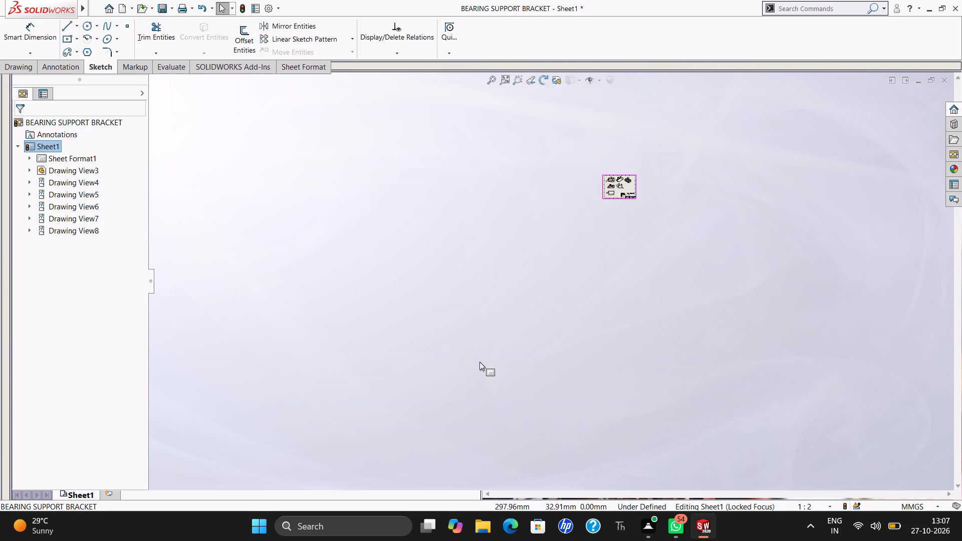
click(492, 87)
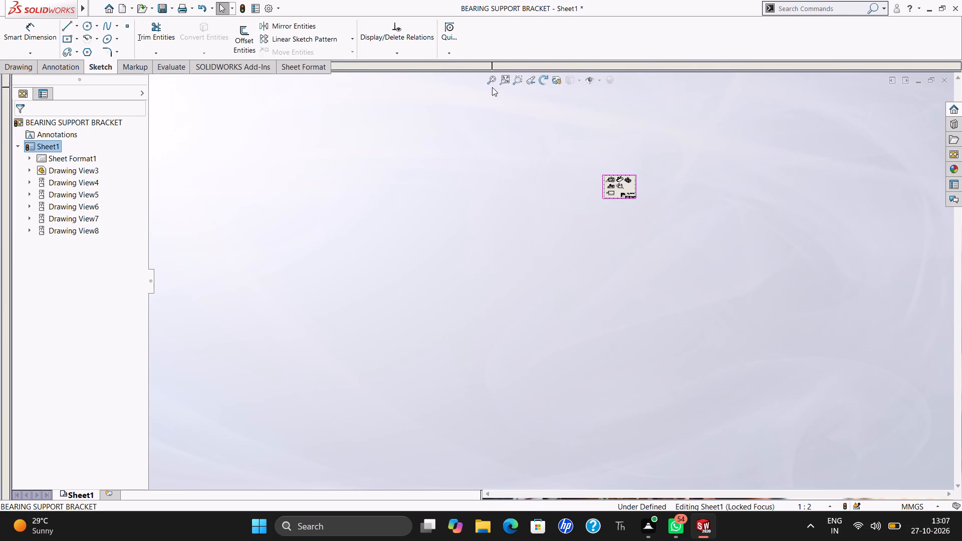
click(492, 81)
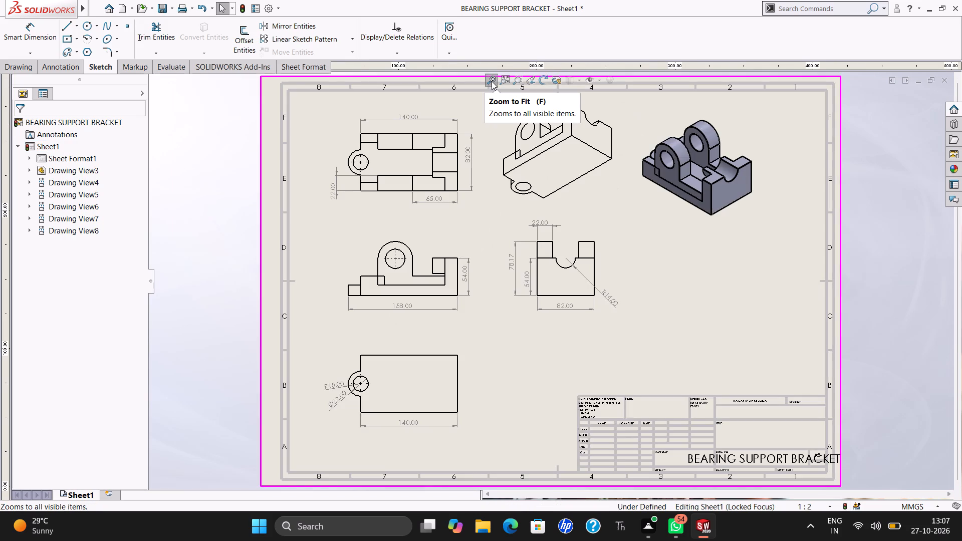
key(ctrl+s)
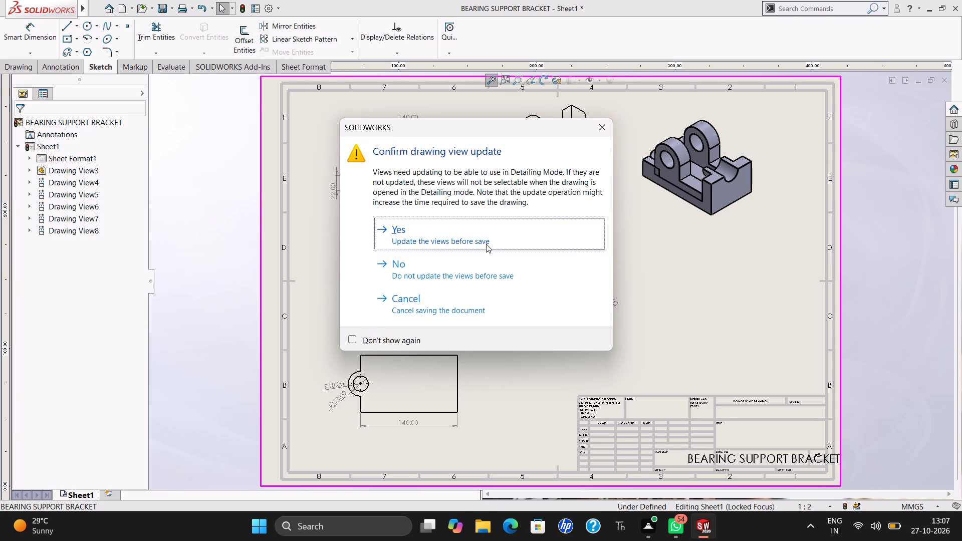
click(486, 244)
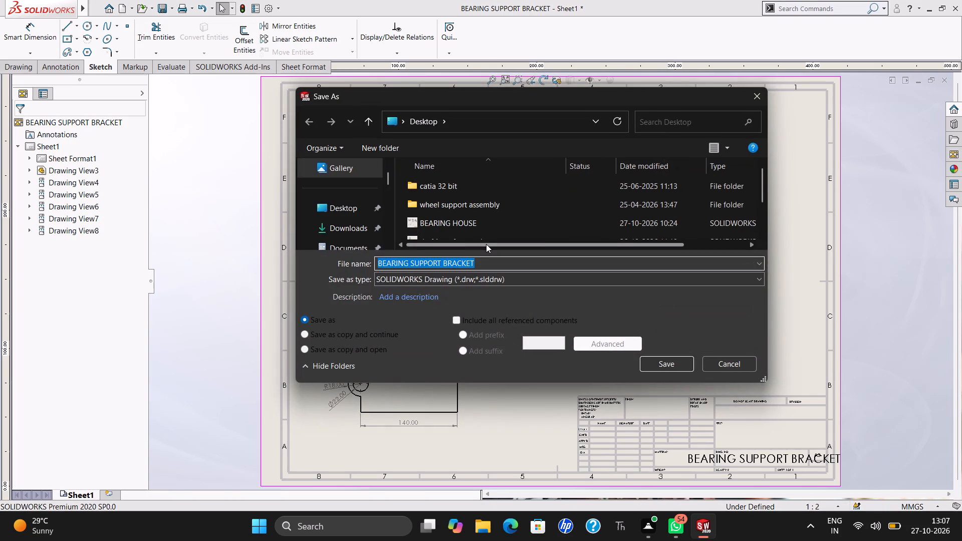
click(649, 364)
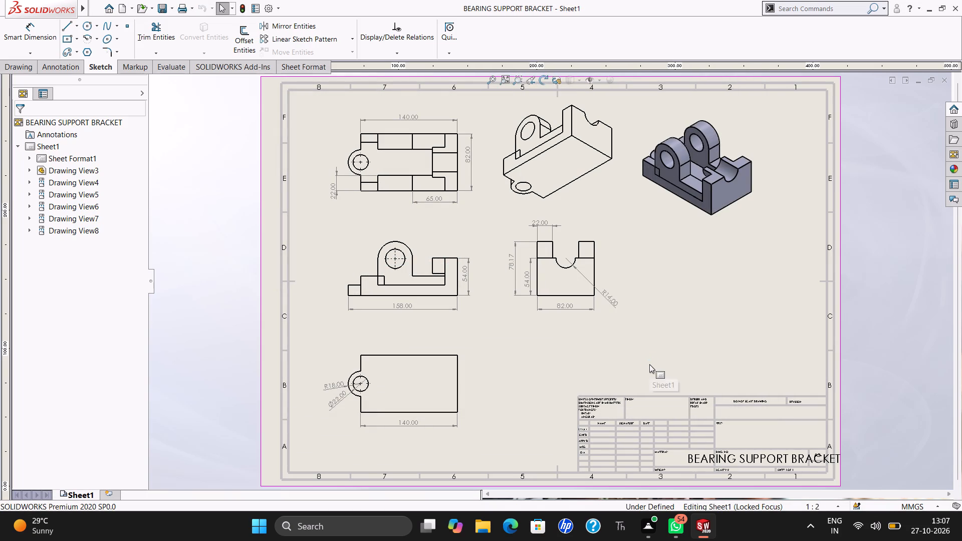